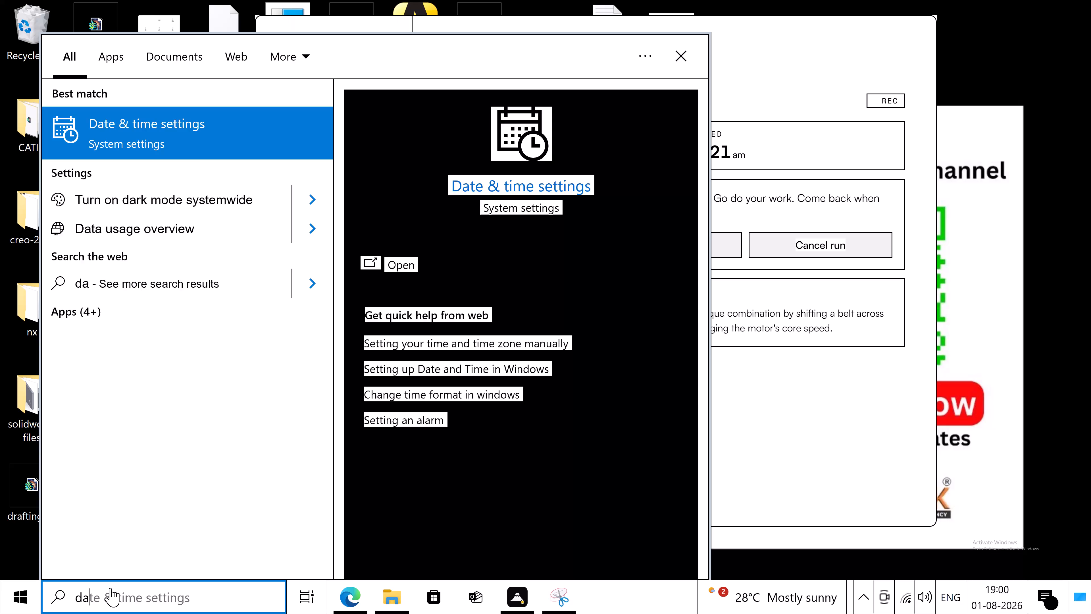
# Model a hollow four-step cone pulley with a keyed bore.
# Search Windows for "da" and open the Date & time system settings.
pyautogui.press('y')
pyautogui.press('BackSpace')
pyautogui.press('BackSpace')
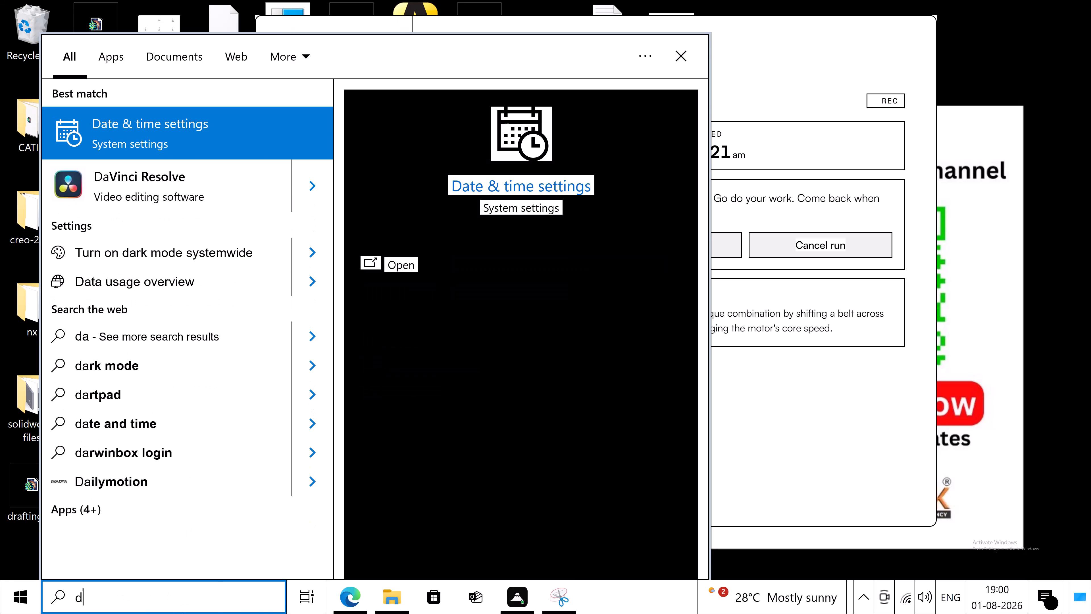
pyautogui.press('BackSpace')
pyautogui.write('da')
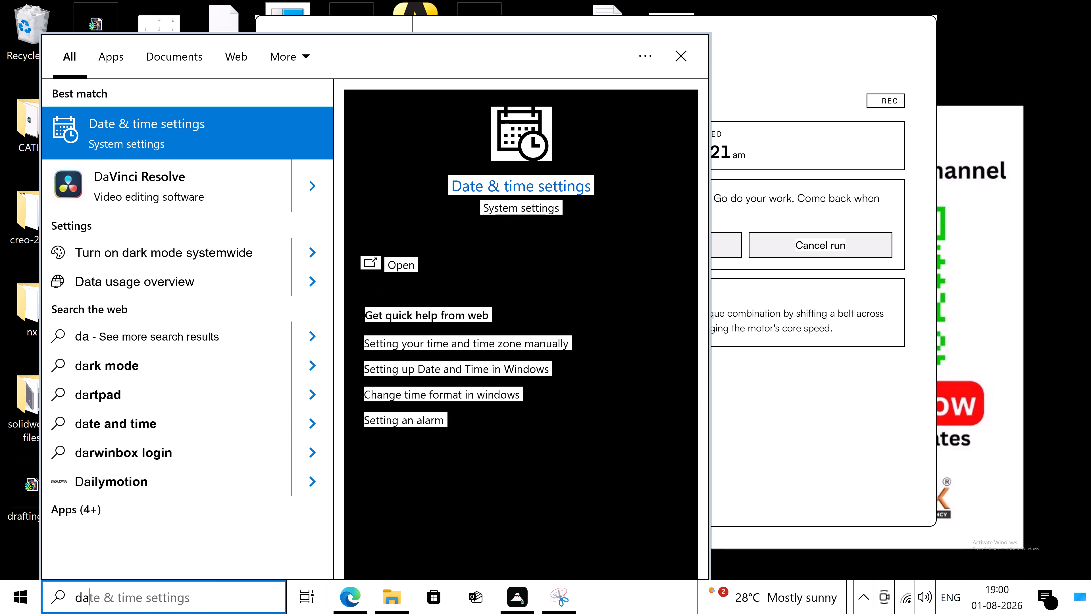
pyautogui.click(165, 128)
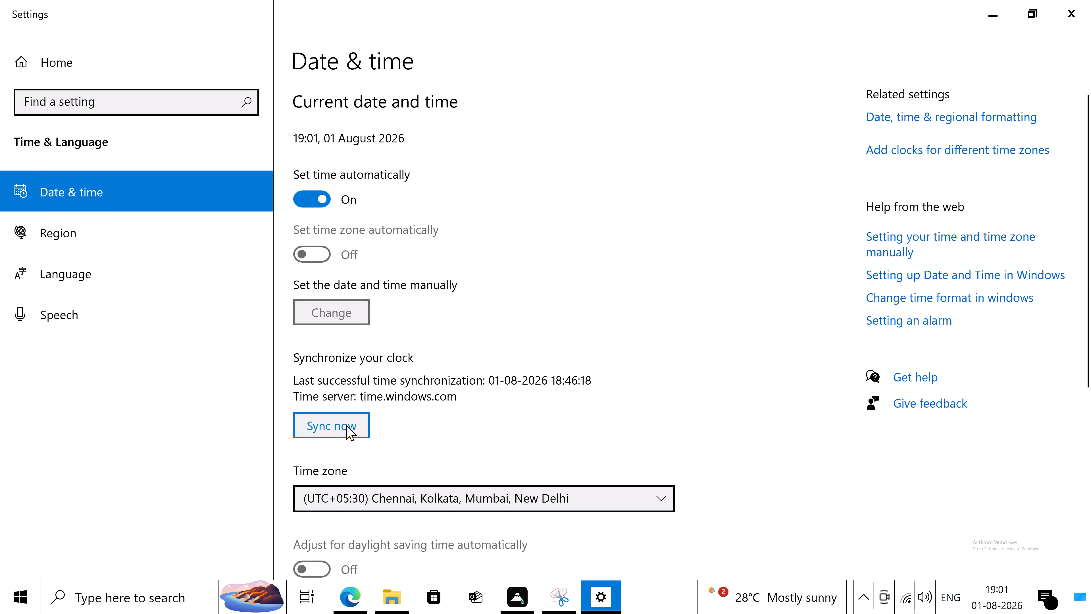
# Synchronize the computer's clock with the time server.
pyautogui.click(346, 425)
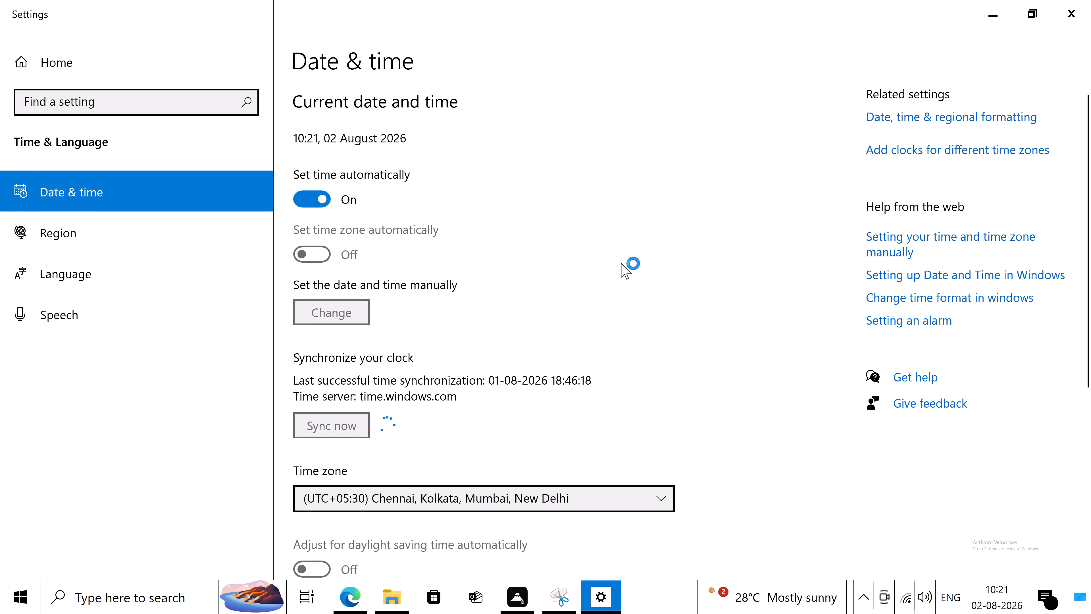
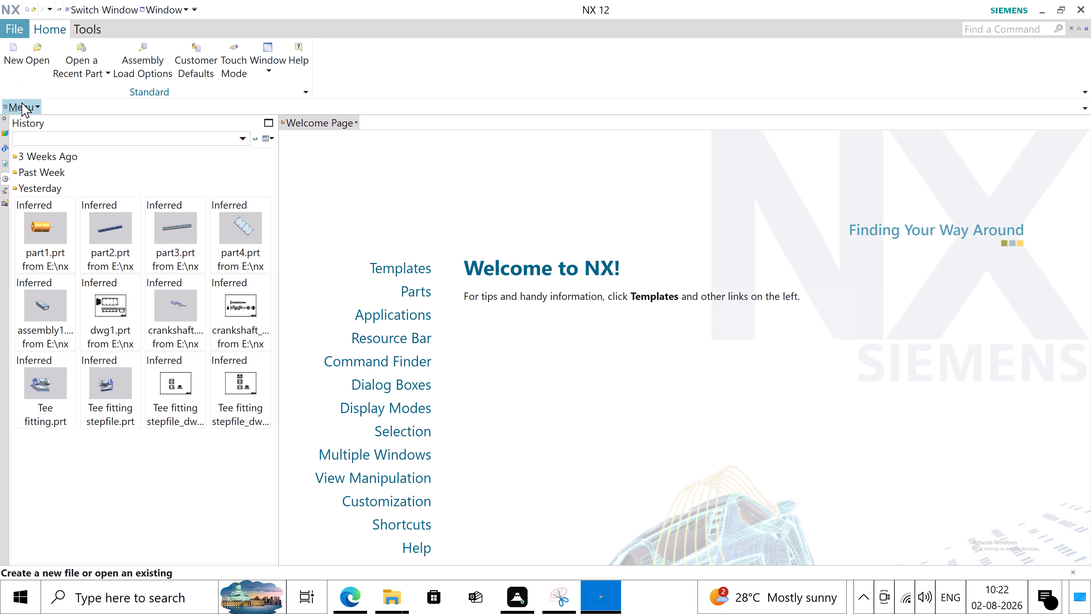
# Start recording a Visual Basic journal named steppedpulley in the E: drive folder "nx cad files 01-08-2026".
pyautogui.click(22, 102)
pyautogui.click(53, 150)
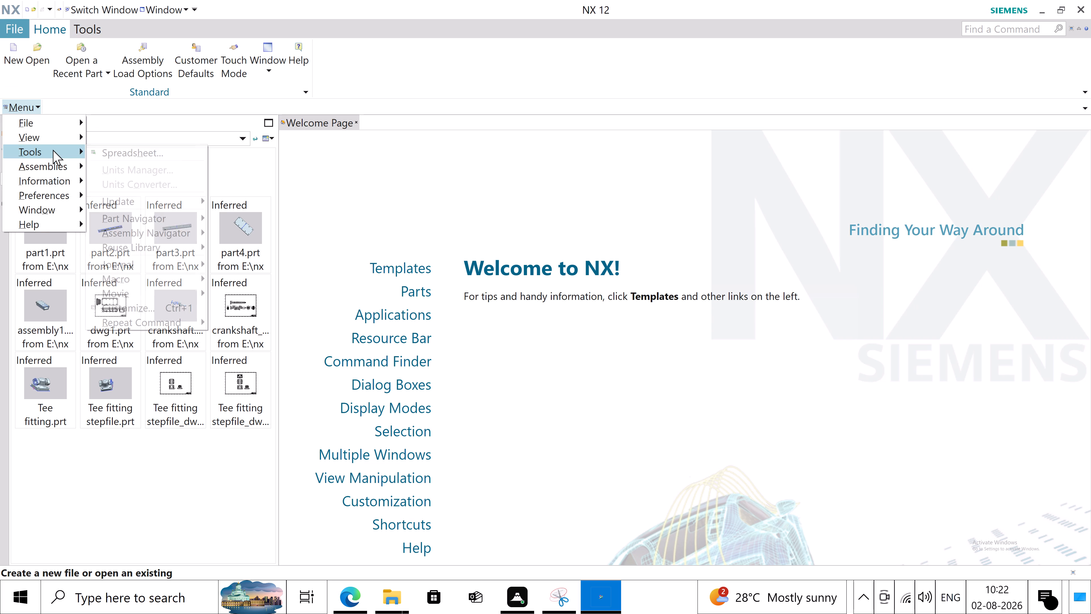
pyautogui.click(183, 265)
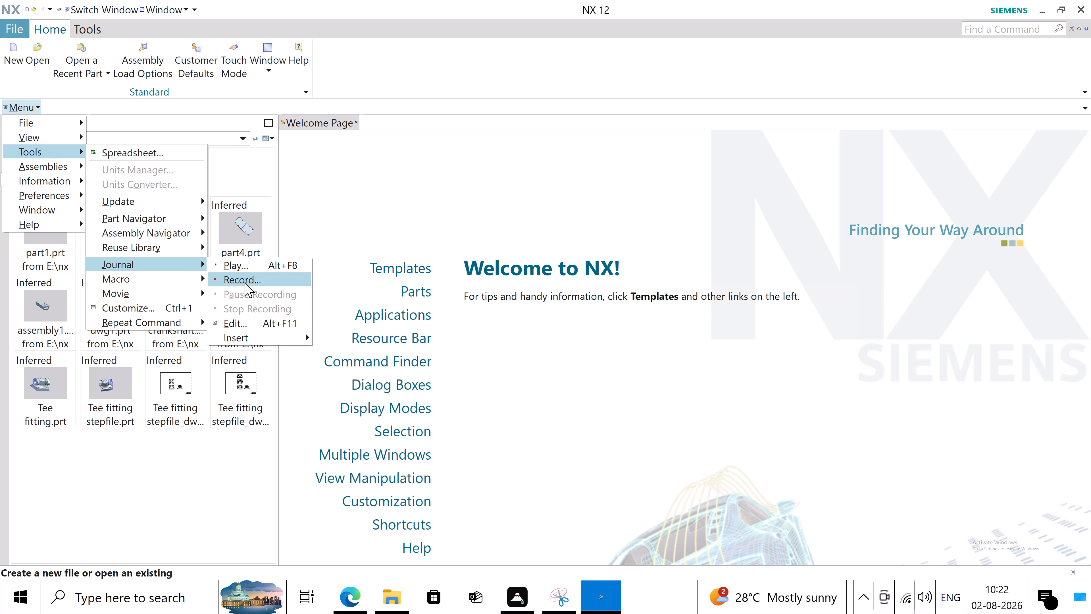
pyautogui.click(245, 282)
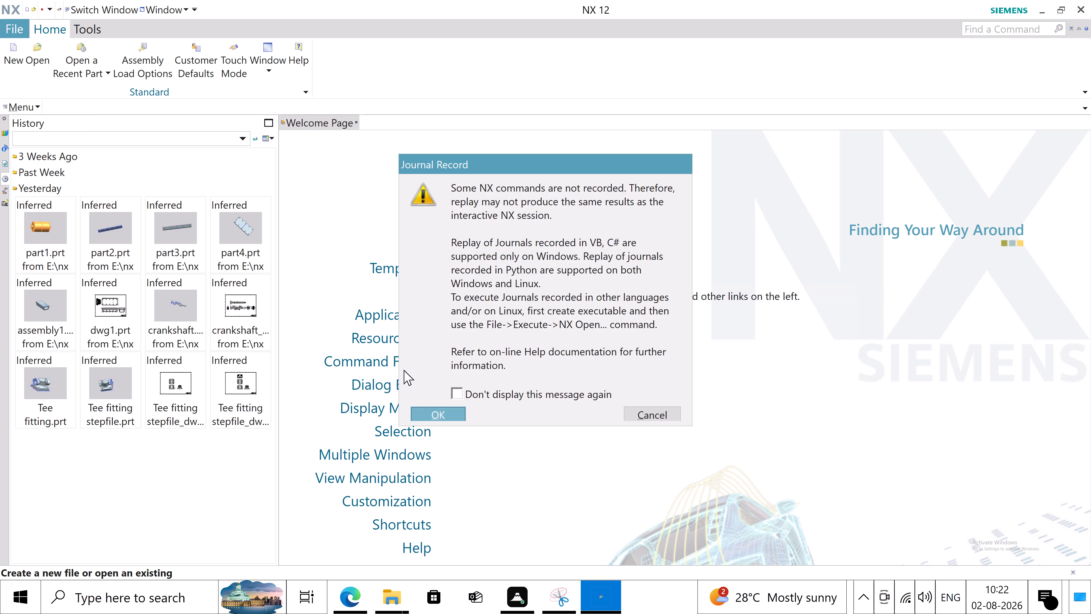
pyautogui.click(432, 414)
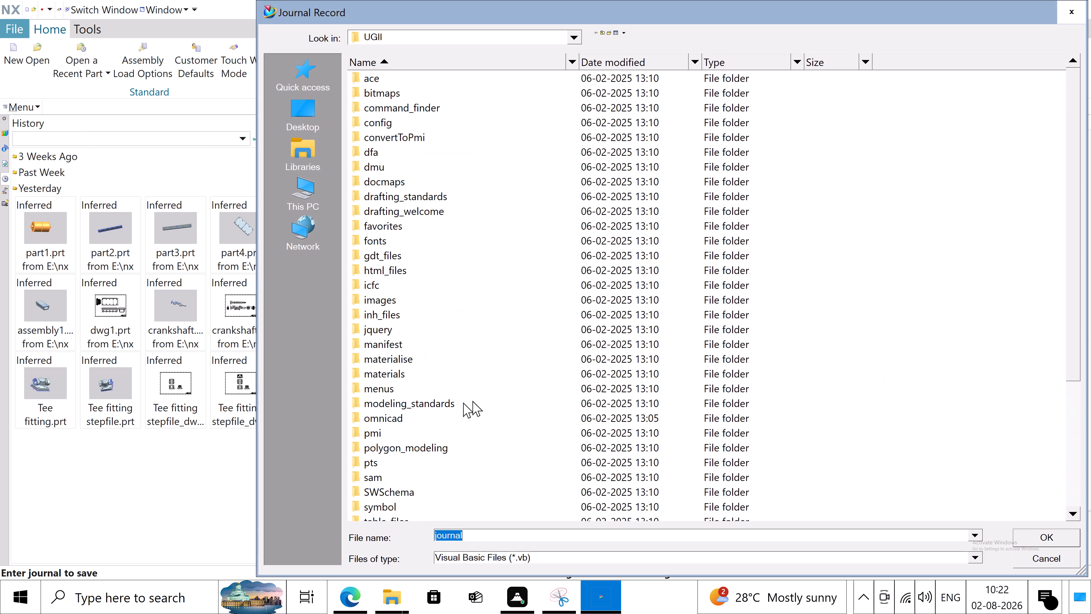
pyautogui.click(305, 196)
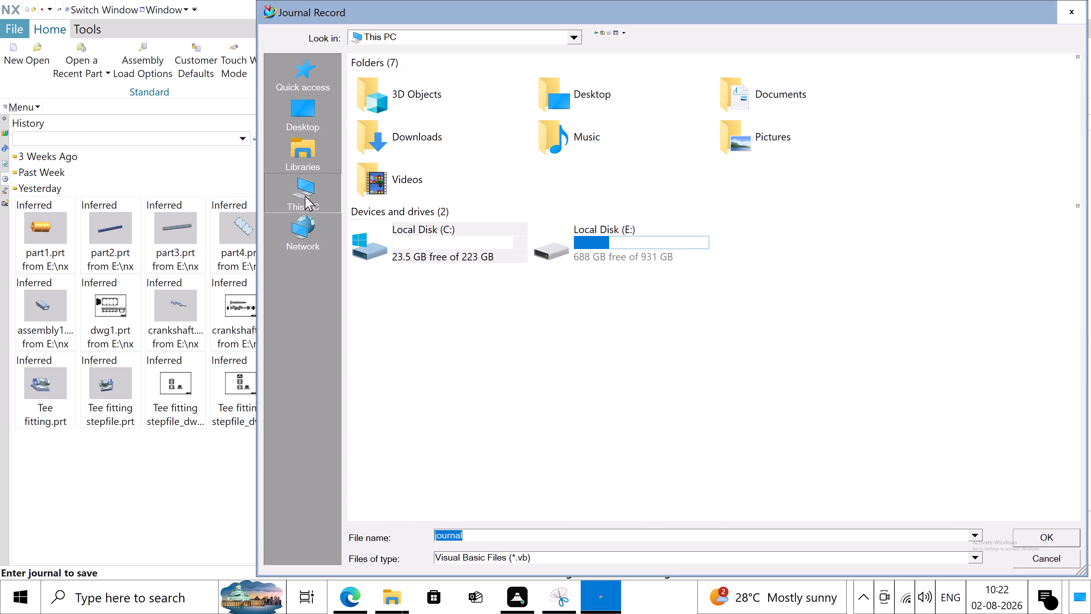
pyautogui.doubleClick(622, 258)
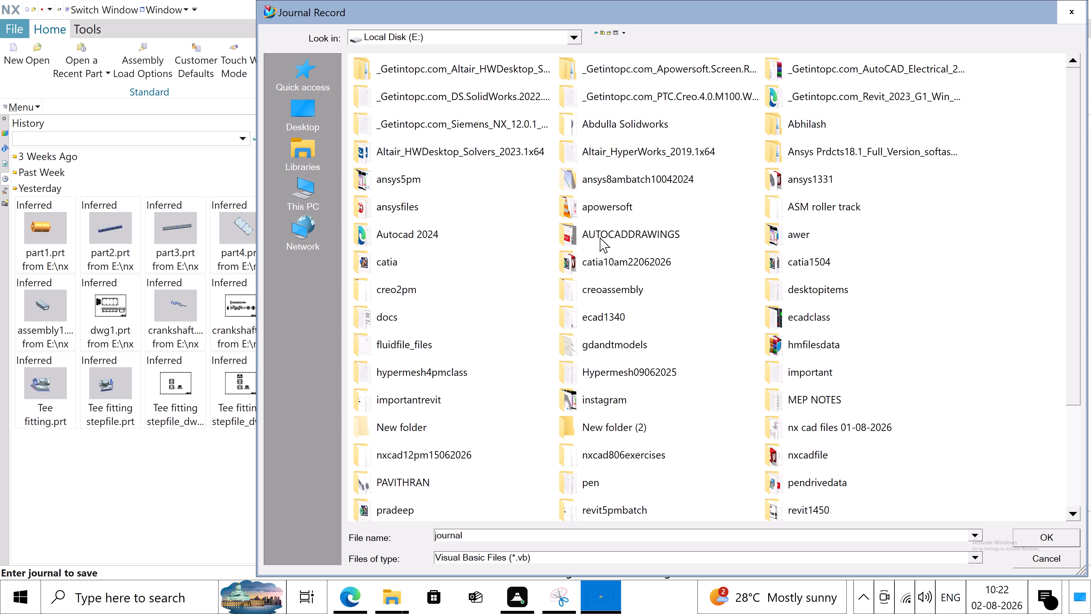
pyautogui.click(600, 237)
pyautogui.press('n')
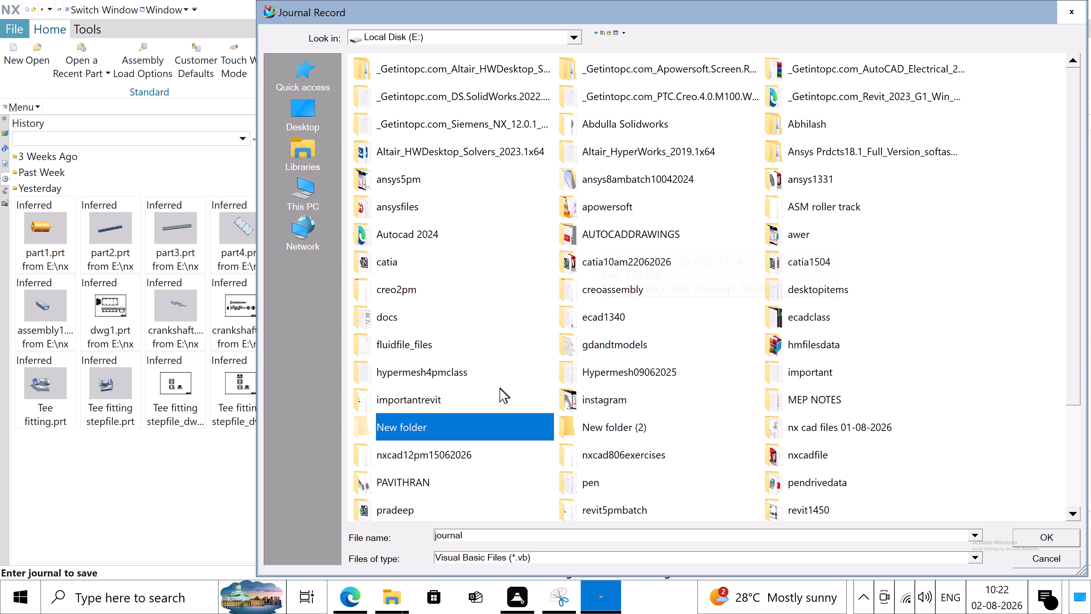
pyautogui.doubleClick(794, 426)
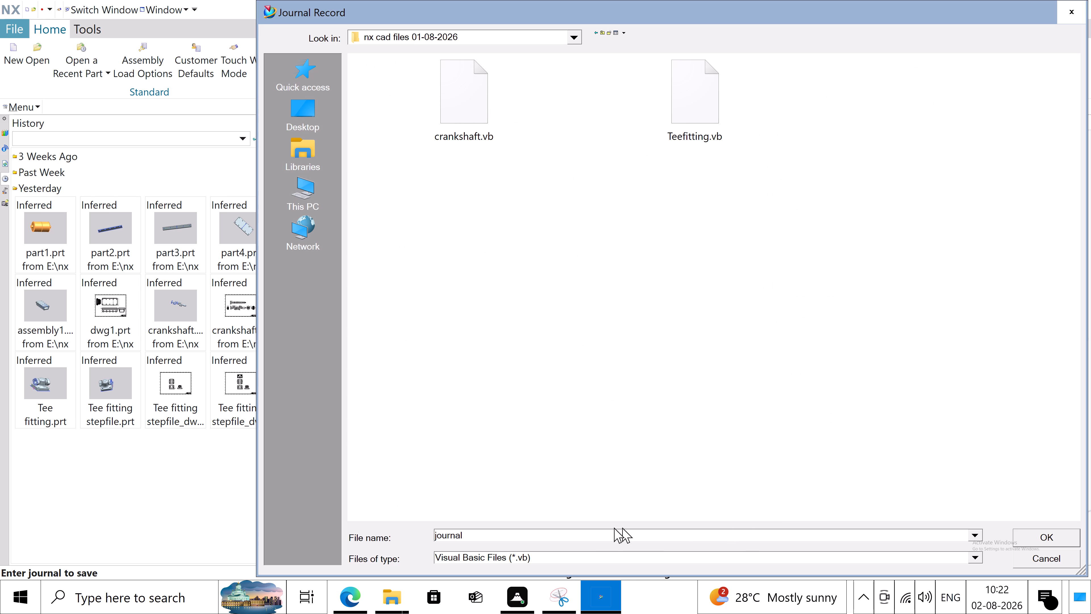
pyautogui.click(591, 534)
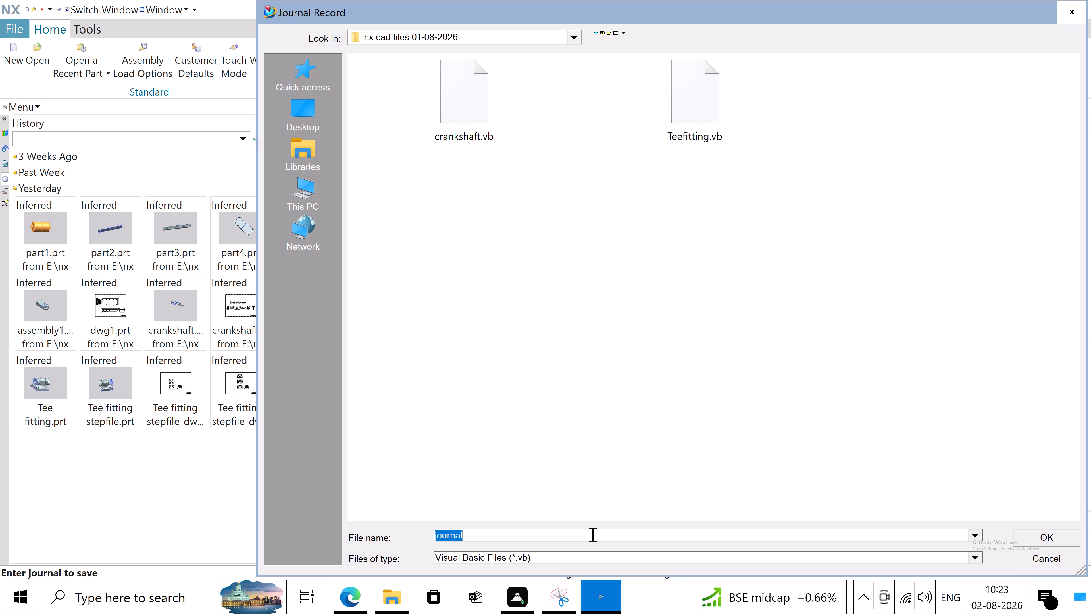
pyautogui.write('ste')
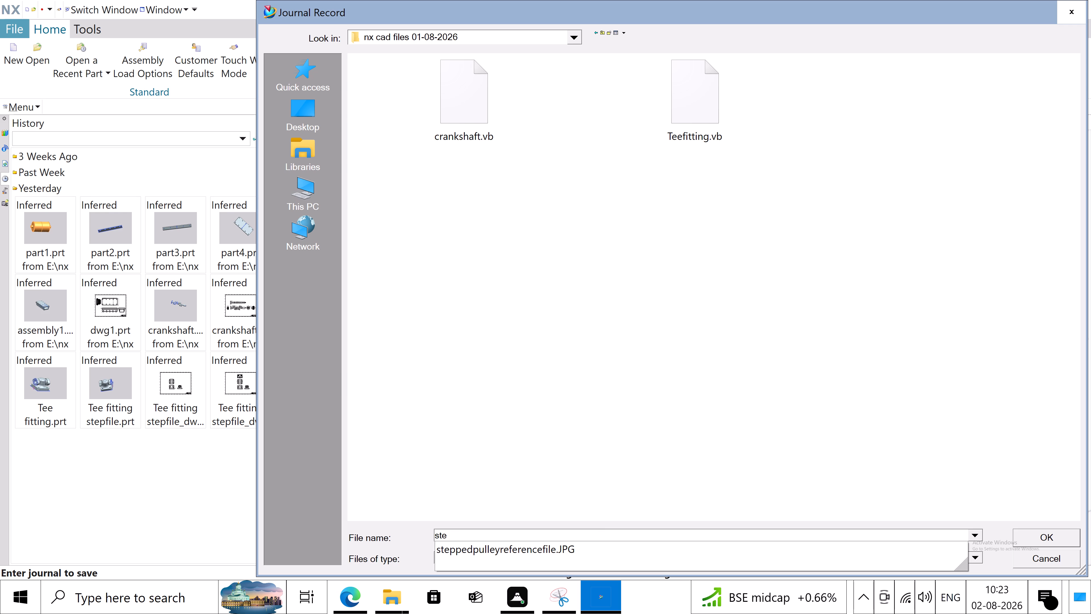
pyautogui.write('pped')
pyautogui.write('pulley')
pyautogui.press('Tab')
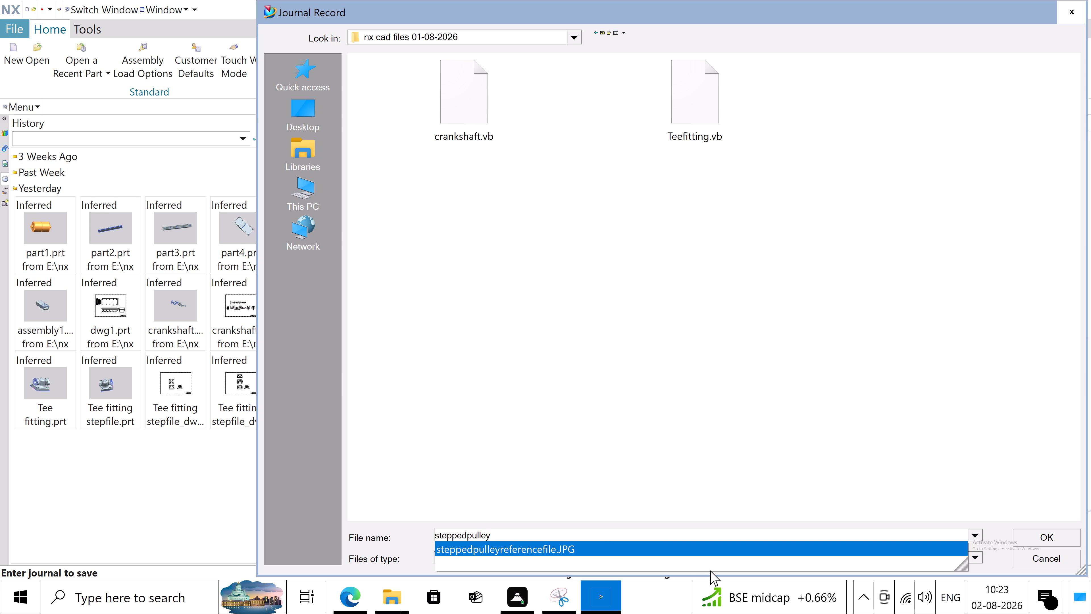
pyautogui.click(1067, 539)
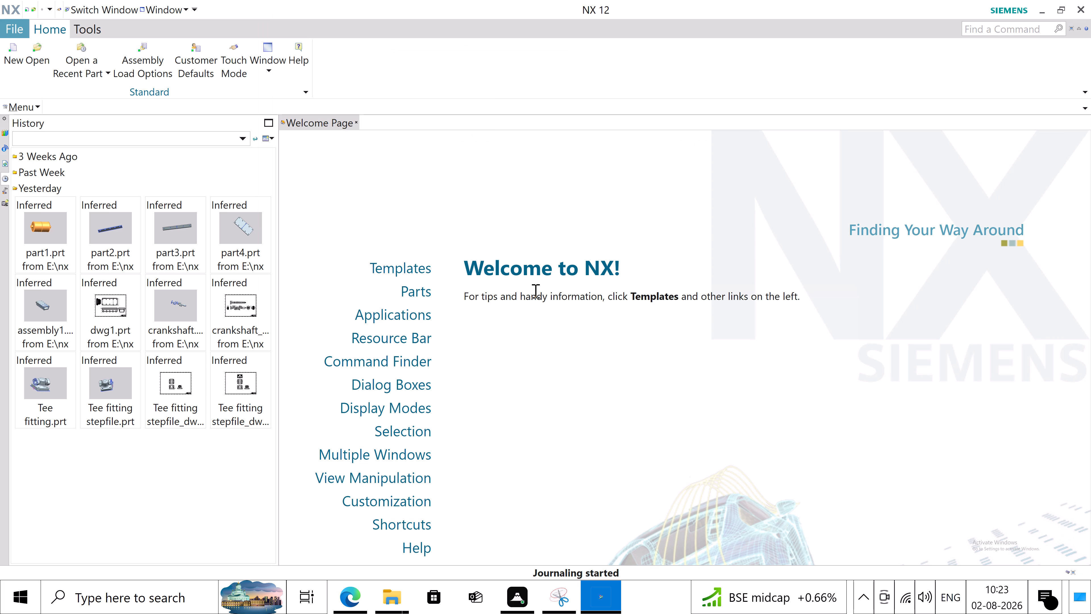
# Begin a new file from the Model template in millimetres and name it steppedpulley.prt.
pyautogui.click(8, 53)
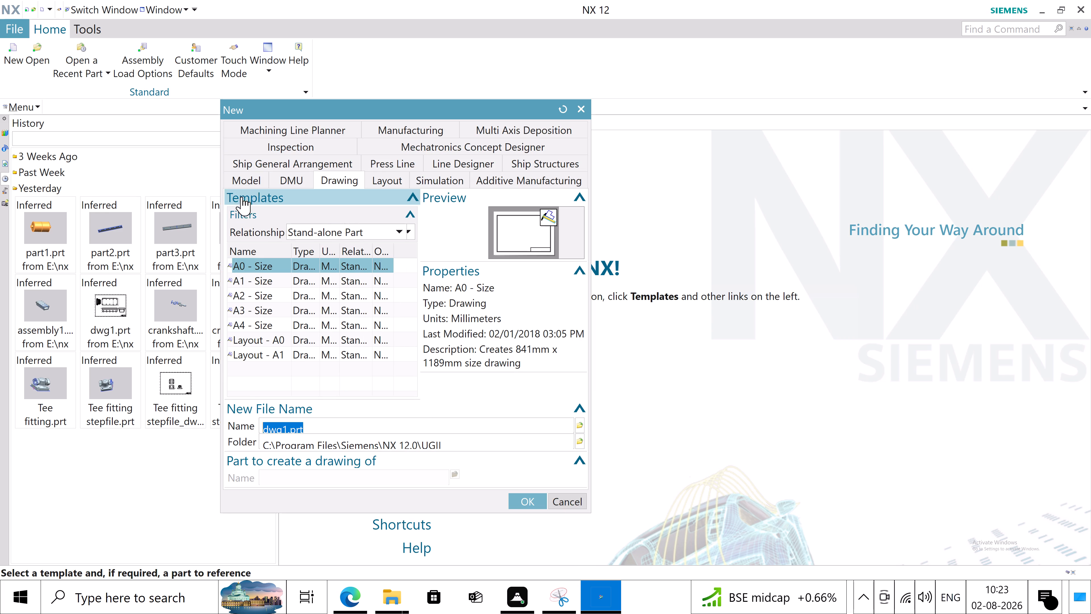
pyautogui.click(242, 182)
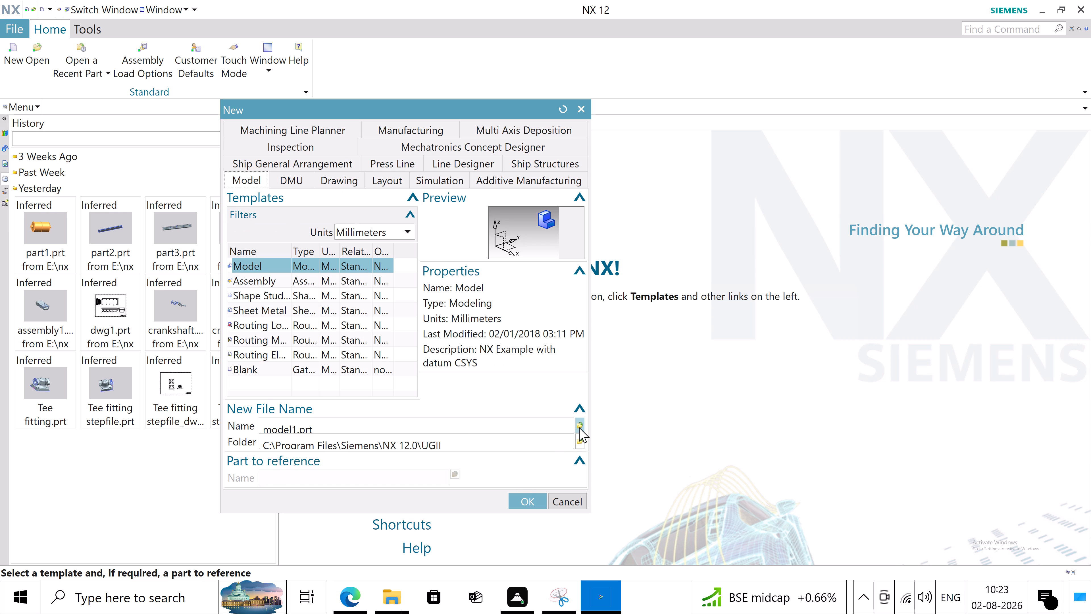
pyautogui.click(288, 428)
pyautogui.press('BackSpace')
pyautogui.press('BackSpace')
pyautogui.press('BackSpace')
pyautogui.press('BackSpace')
pyautogui.press('BackSpace')
pyautogui.press('BackSpace')
pyautogui.press('BackSpace')
pyautogui.press('BackSpace')
pyautogui.press('BackSpace')
pyautogui.press('BackSpace')
pyautogui.press('BackSpace')
pyautogui.press('BackSpace')
pyautogui.press('BackSpace')
pyautogui.press('BackSpace')
pyautogui.press('BackSpace')
pyautogui.press('BackSpace')
pyautogui.press('BackSpace')
pyautogui.press('BackSpace')
pyautogui.write('stepped')
pyautogui.write('pulley')
pyautogui.press('Delete')
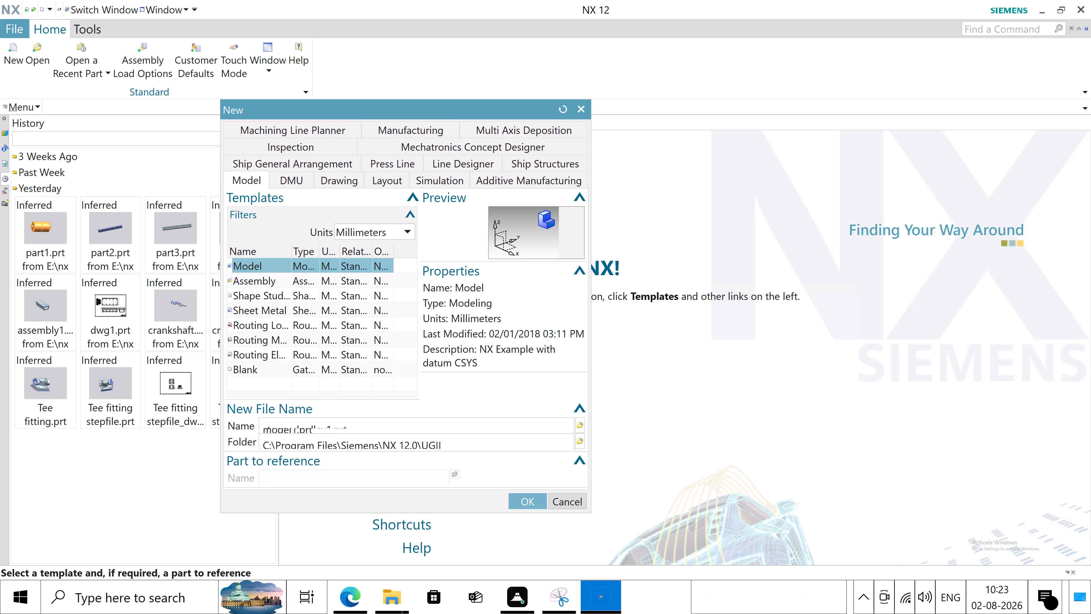
pyautogui.press('Delete')
pyautogui.press('Delete')
pyautogui.press('Delete')
pyautogui.press('Delete')
pyautogui.press('Delete')
pyautogui.press('Delete')
pyautogui.press('Tab')
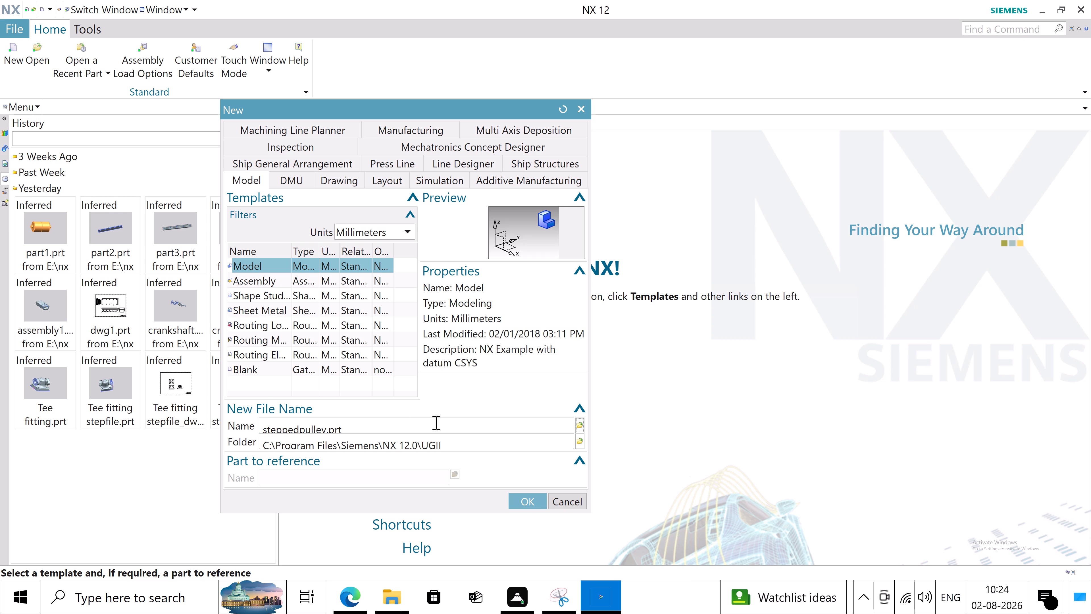
# Set the new part's folder to E:\nx cad files 01-08-2026 and create the part.
pyautogui.click(575, 445)
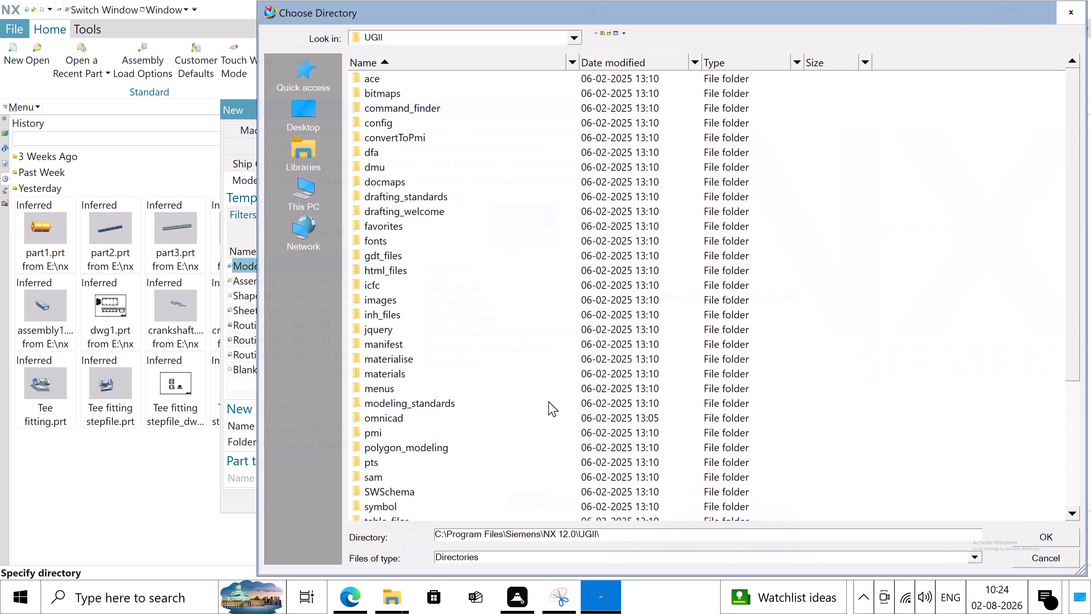
pyautogui.click(300, 197)
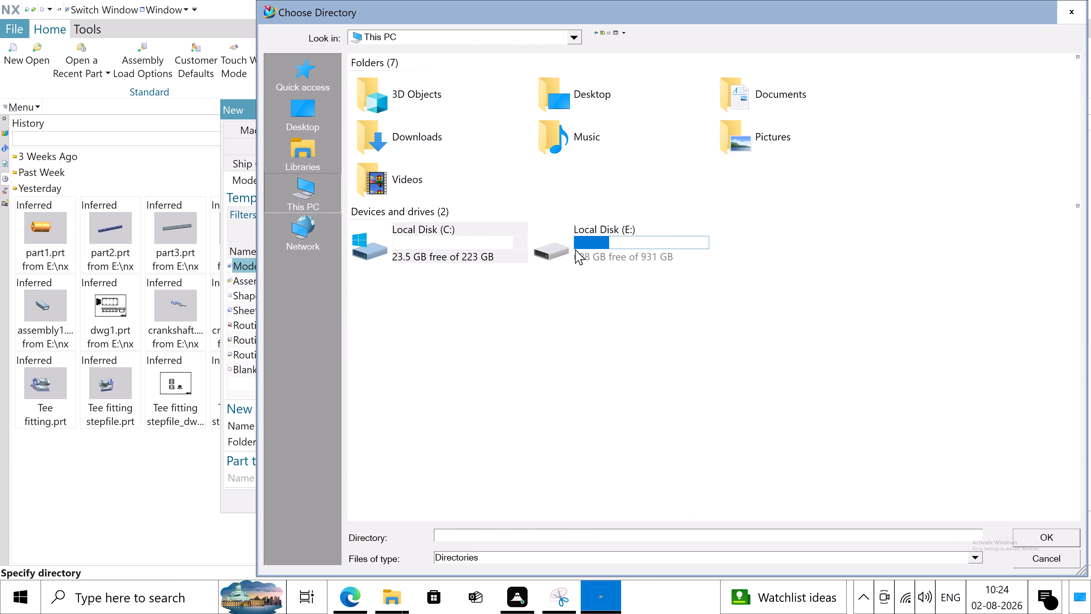
pyautogui.doubleClick(613, 256)
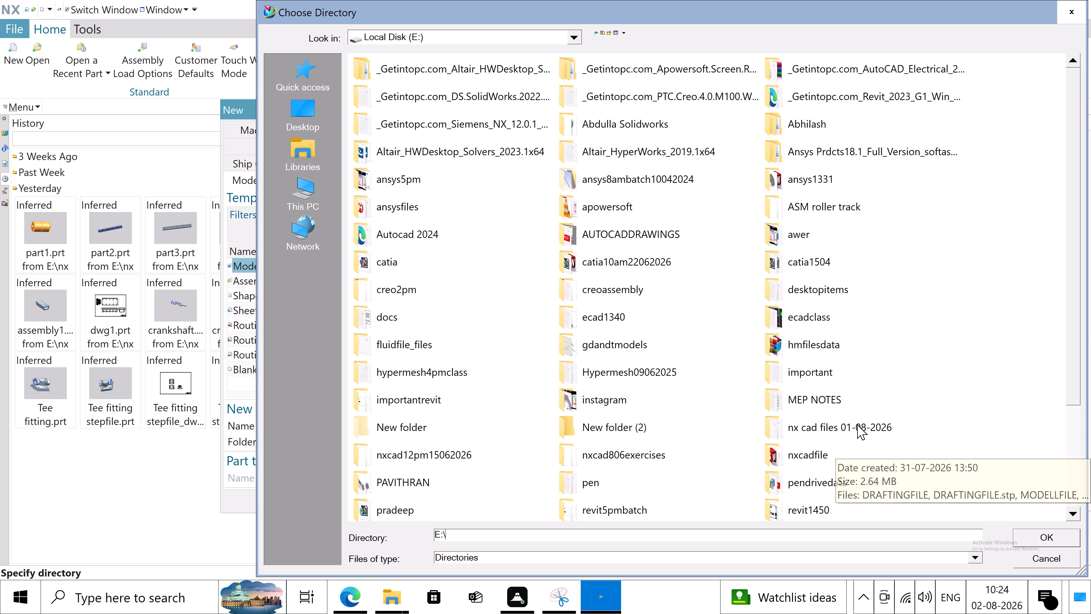
pyautogui.doubleClick(857, 424)
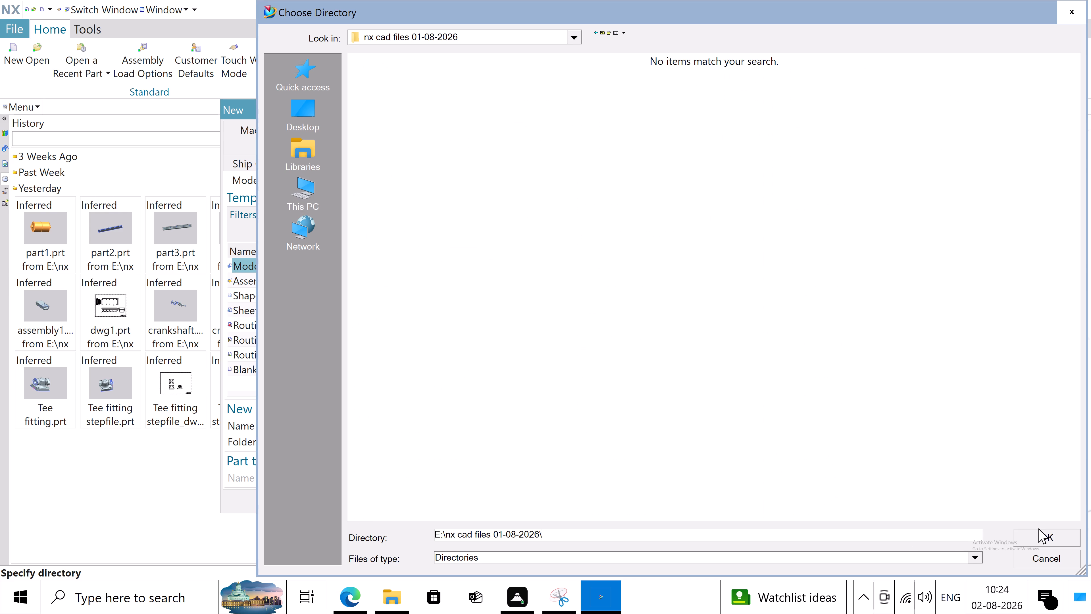
pyautogui.click(1038, 528)
pyautogui.click(1042, 540)
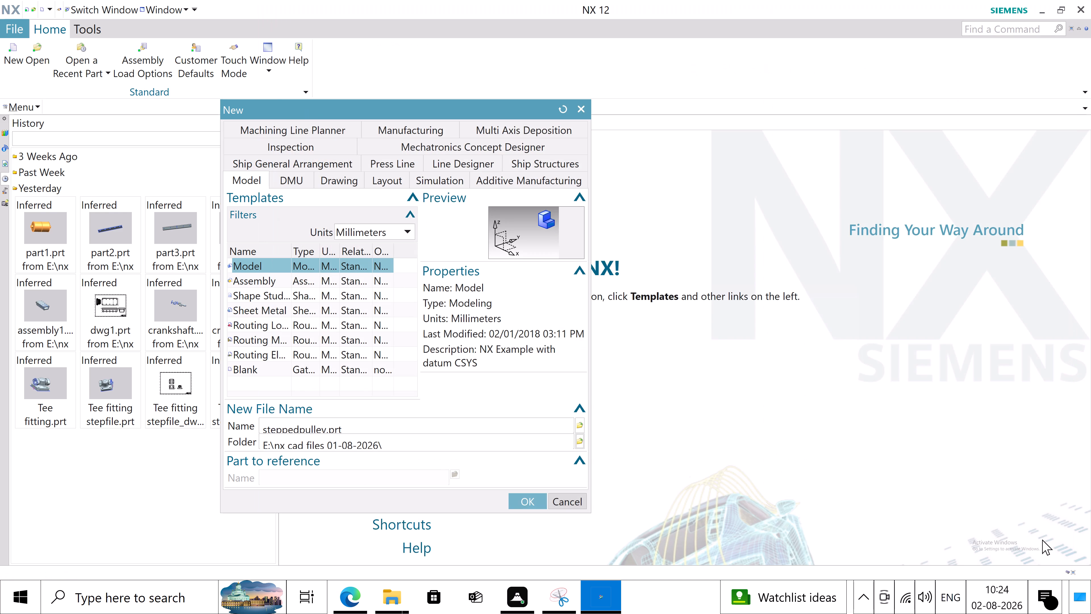
pyautogui.click(523, 505)
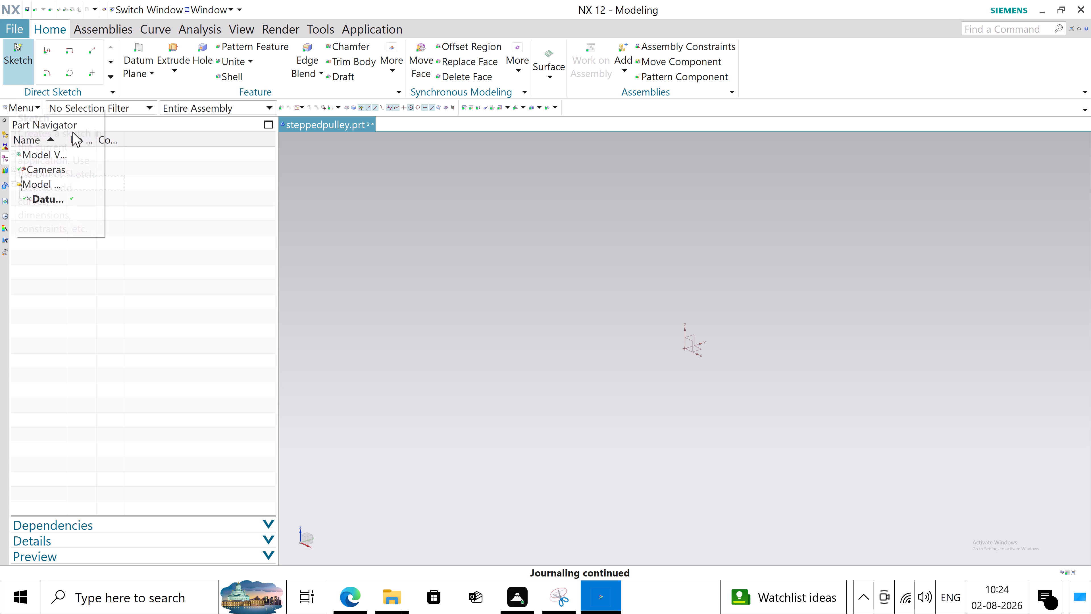
# Create a sketch in the task environment on the default XY plane with the inferred plane method and horizontal reference.
pyautogui.click(35, 107)
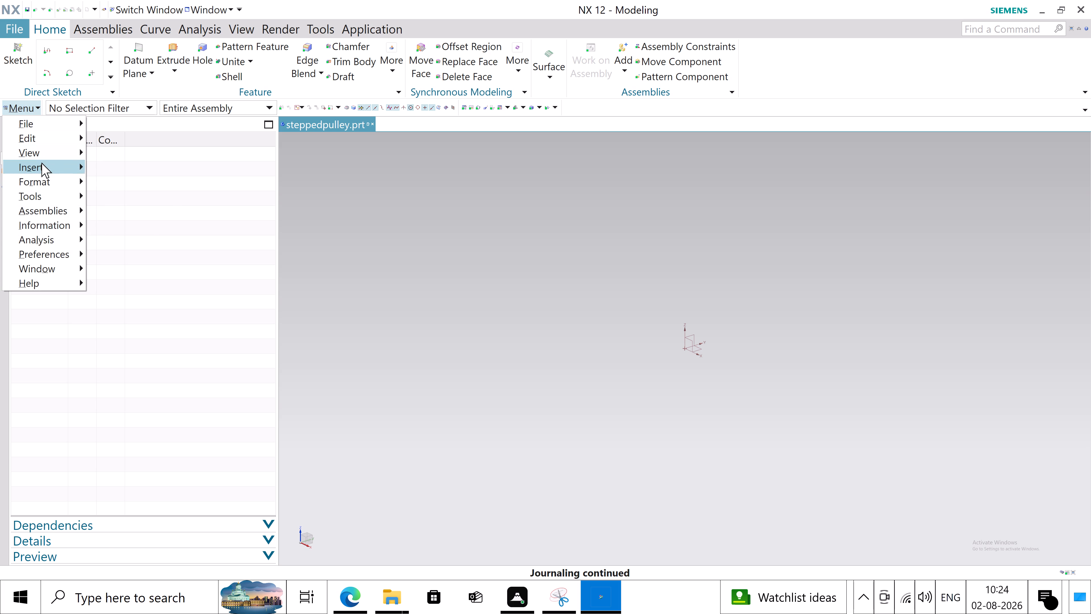
pyautogui.click(41, 163)
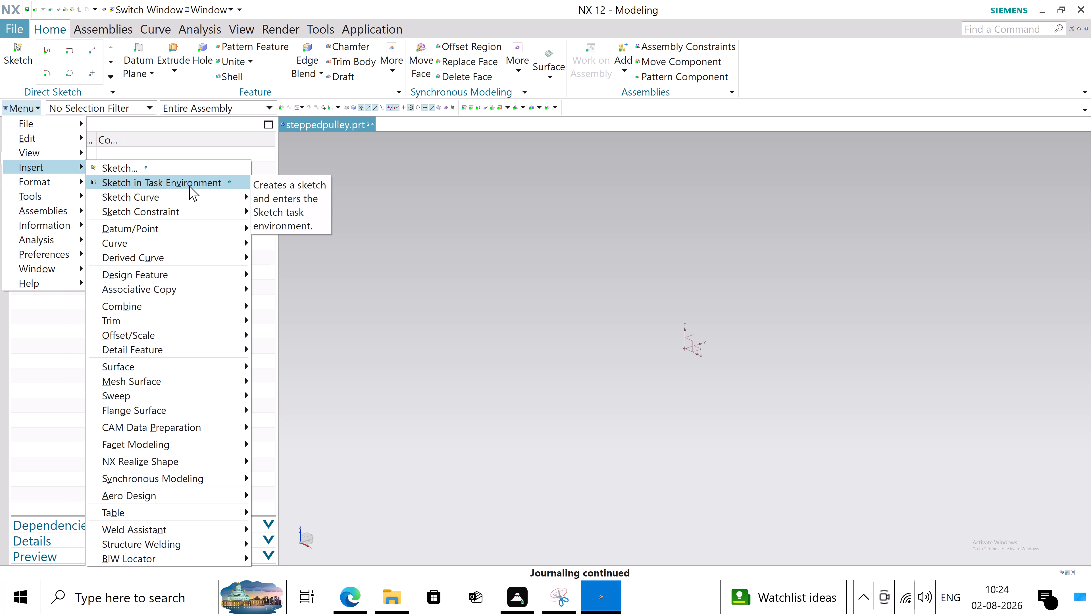
pyautogui.click(189, 186)
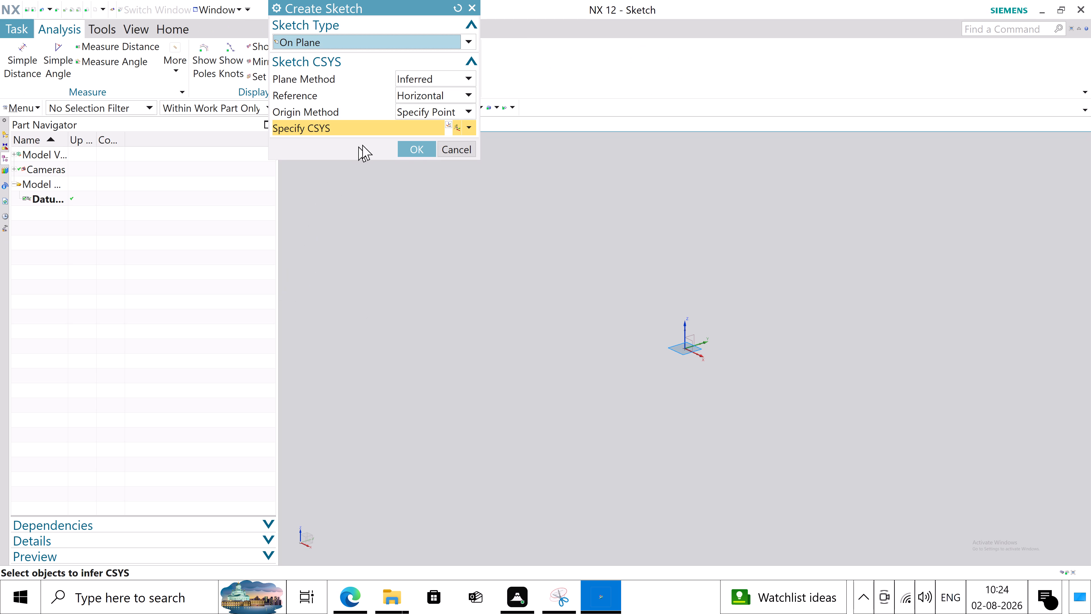
pyautogui.click(416, 155)
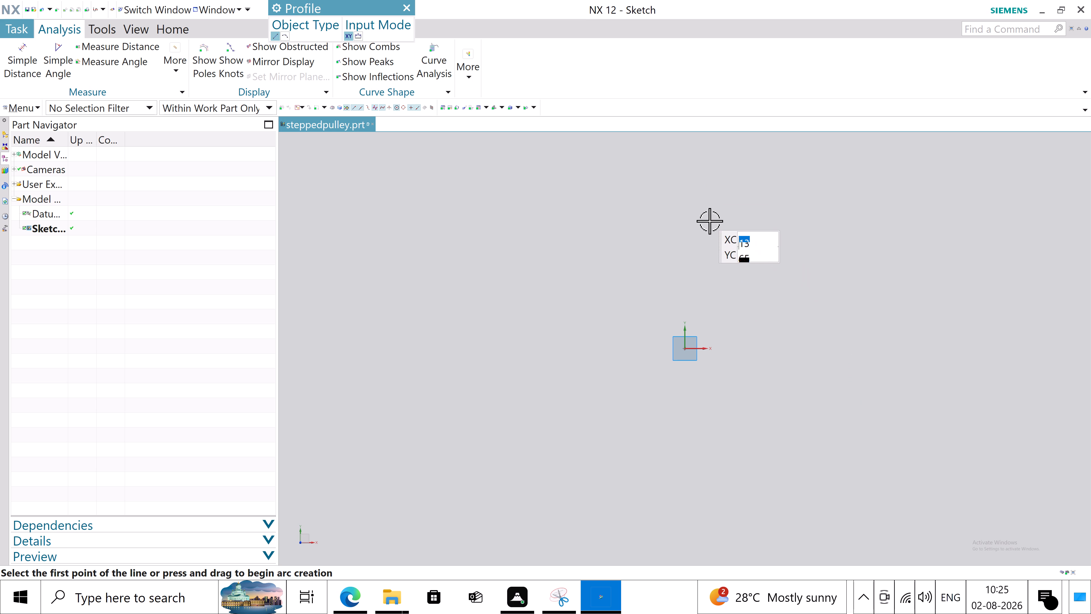
# Draw a vertical profile line 40 mm long upward from a point about 100 mm from the origin along positive X.
pyautogui.click(879, 346)
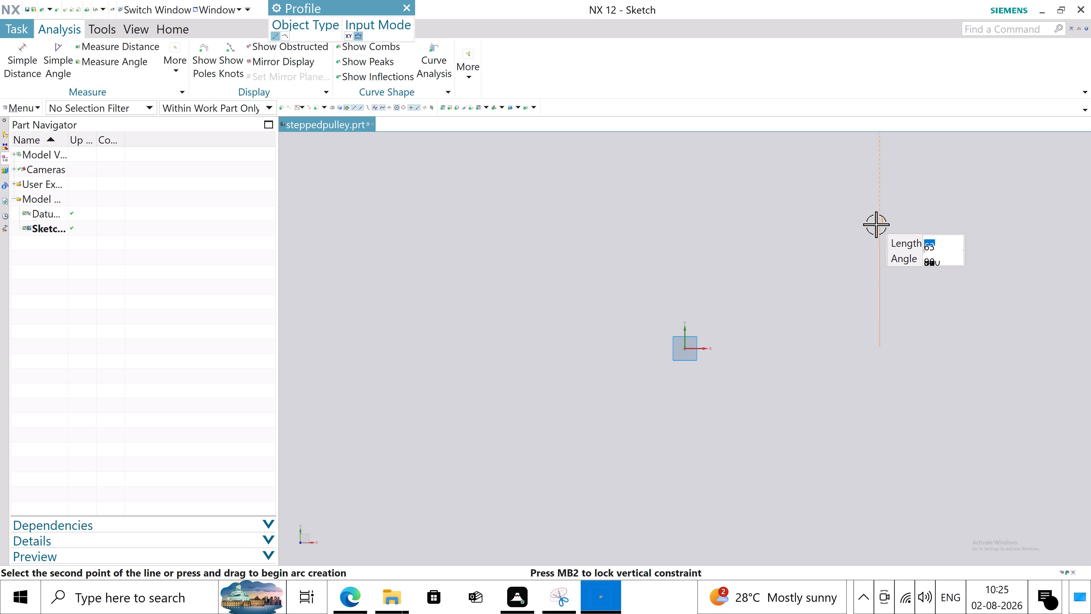
pyautogui.write('40')
pyautogui.press('Return')
pyautogui.press('Return')
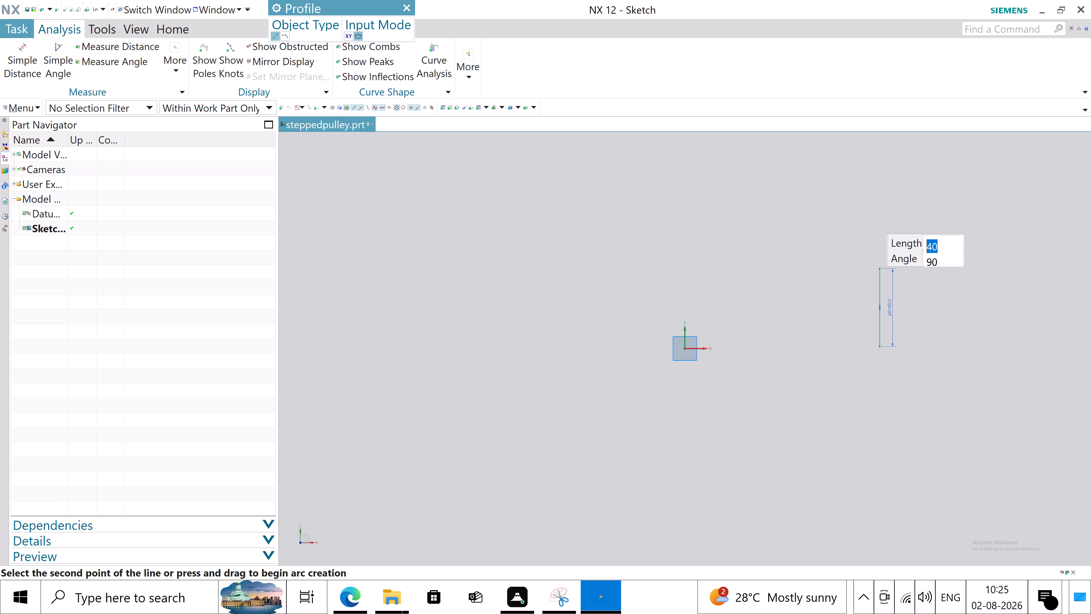
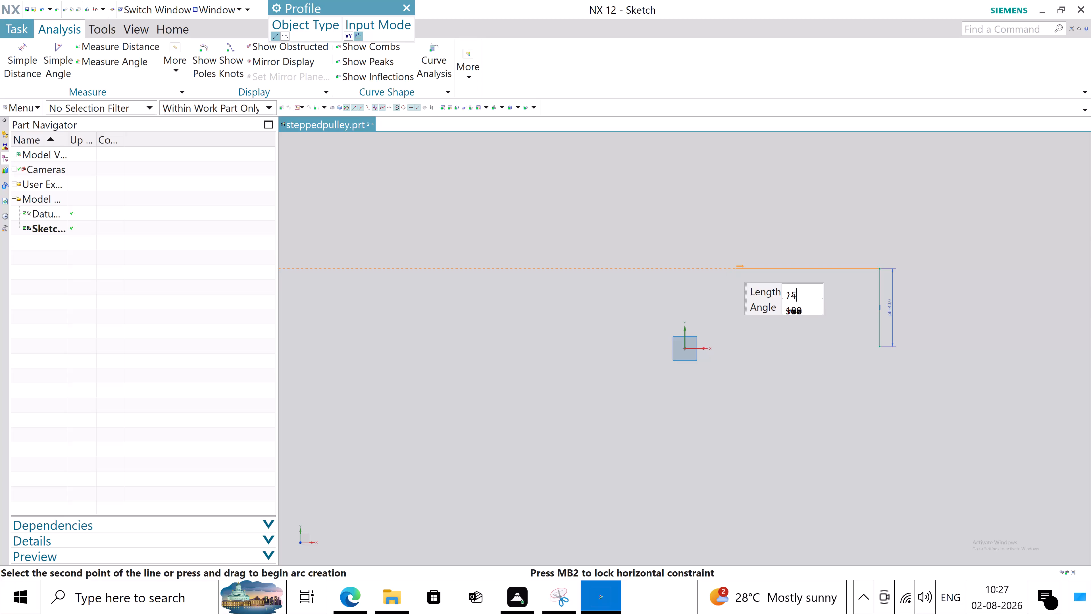
# Continue the profile with a 15 mm horizontal line toward negative X and a 40 mm line vertically upward.
pyautogui.press('Return')
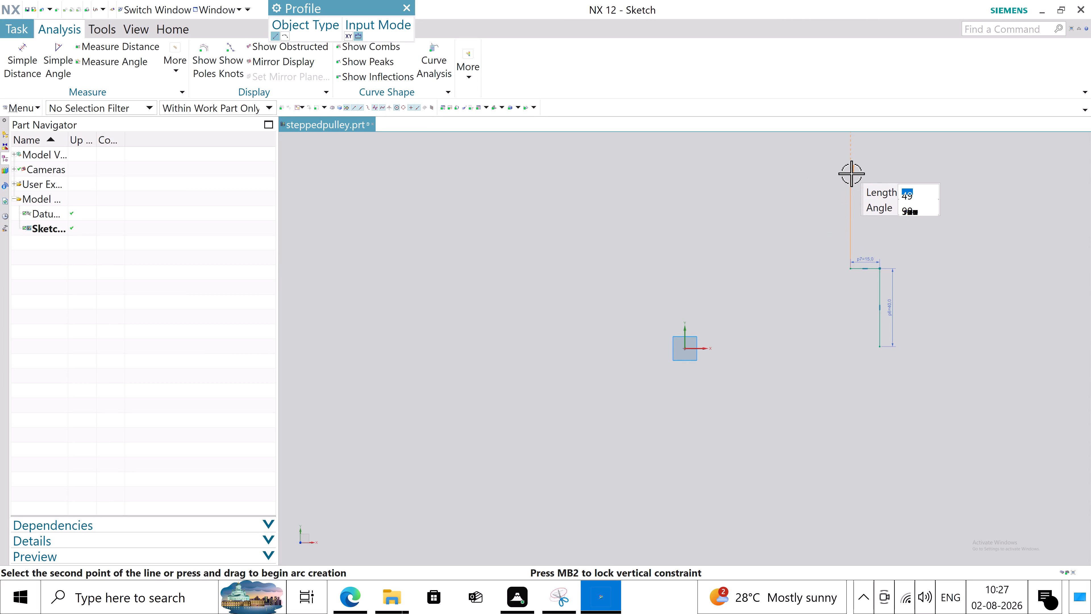
pyautogui.scroll(-4, 851, 173)
pyautogui.scroll(5, 851, 173)
pyautogui.scroll(-5, 798, 326)
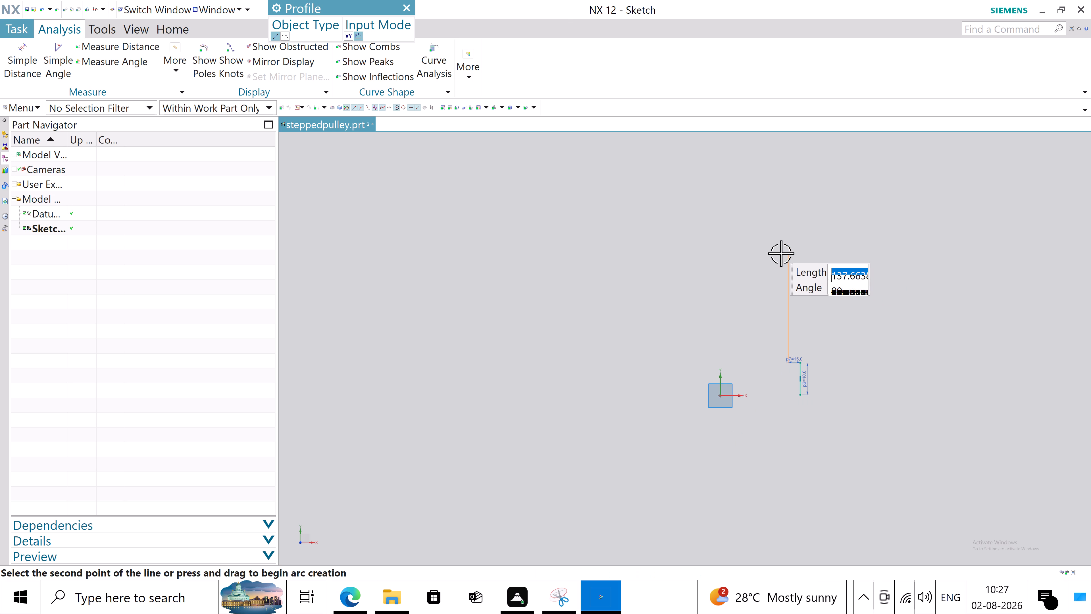
pyautogui.write('40')
pyautogui.press('Return')
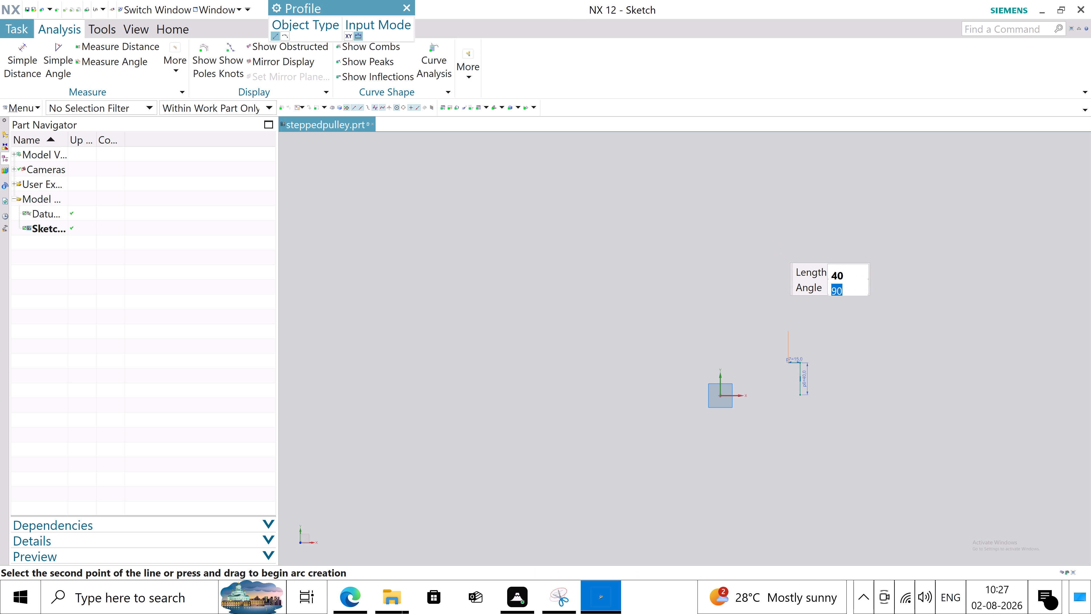
pyautogui.press('Return')
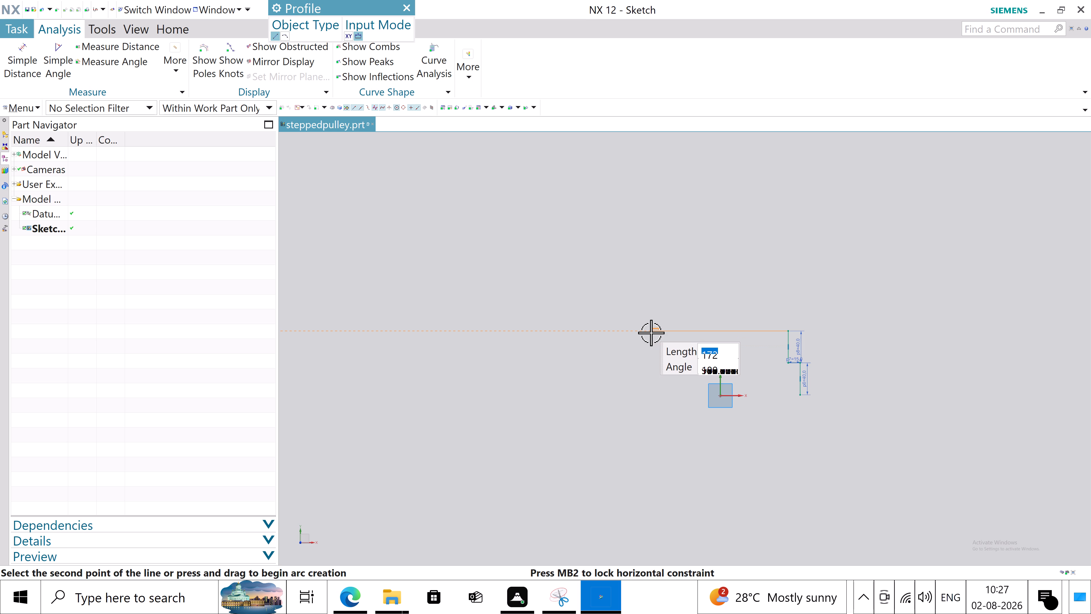
# Add the next profile step with a 15 mm line toward negative X and a 55 mm line upward.
pyautogui.write('15')
pyautogui.press('Return')
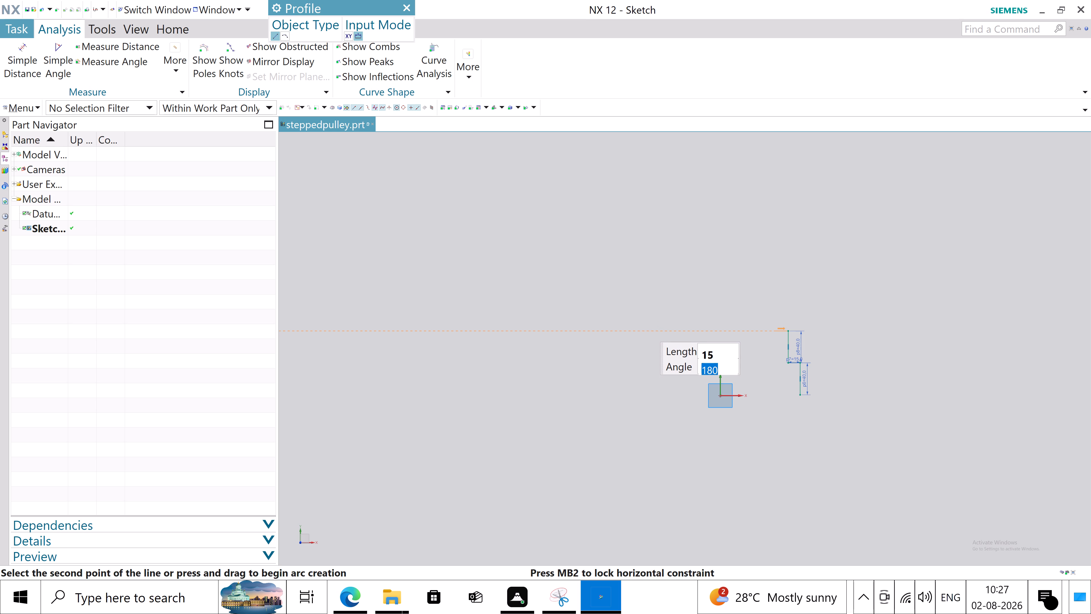
pyautogui.press('Return')
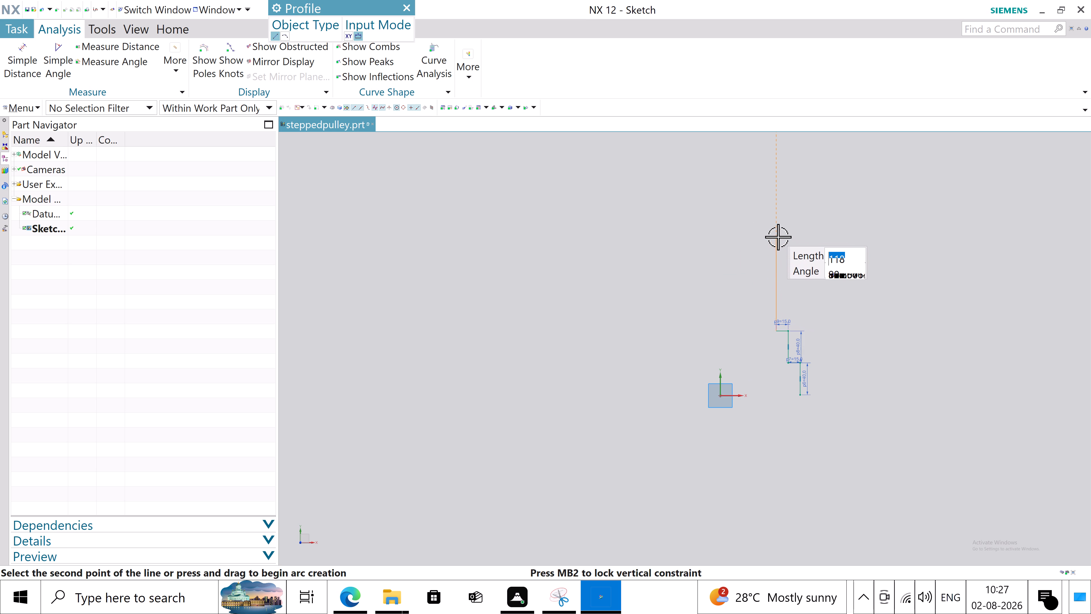
pyautogui.write('55')
pyautogui.press('Return')
pyautogui.press('Return')
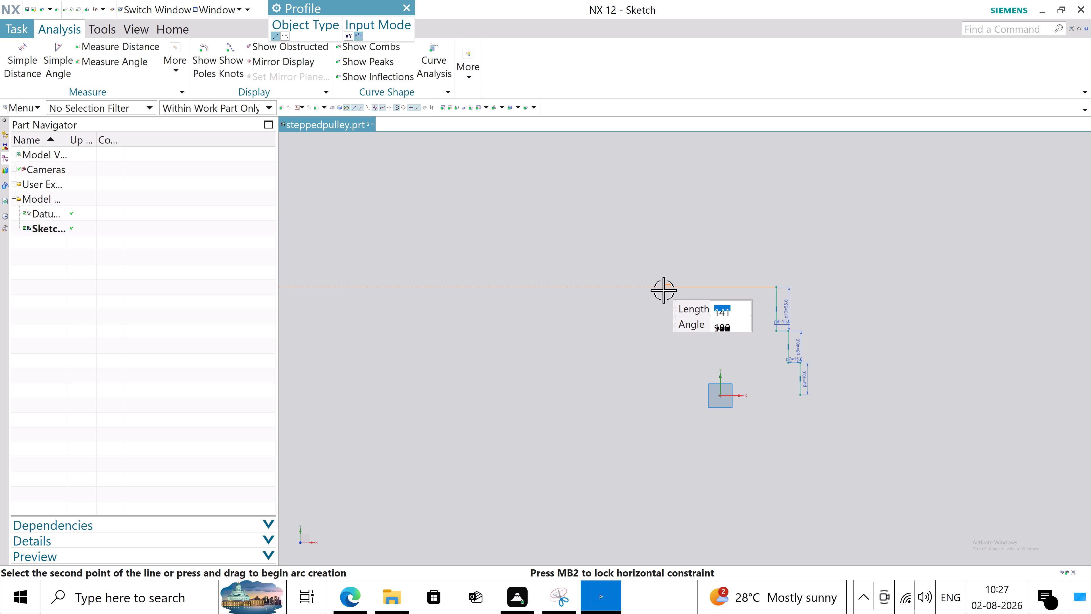
# Add another profile step with a 15 mm line toward negative X and a 40 mm line upward.
pyautogui.write('15')
pyautogui.press('Return')
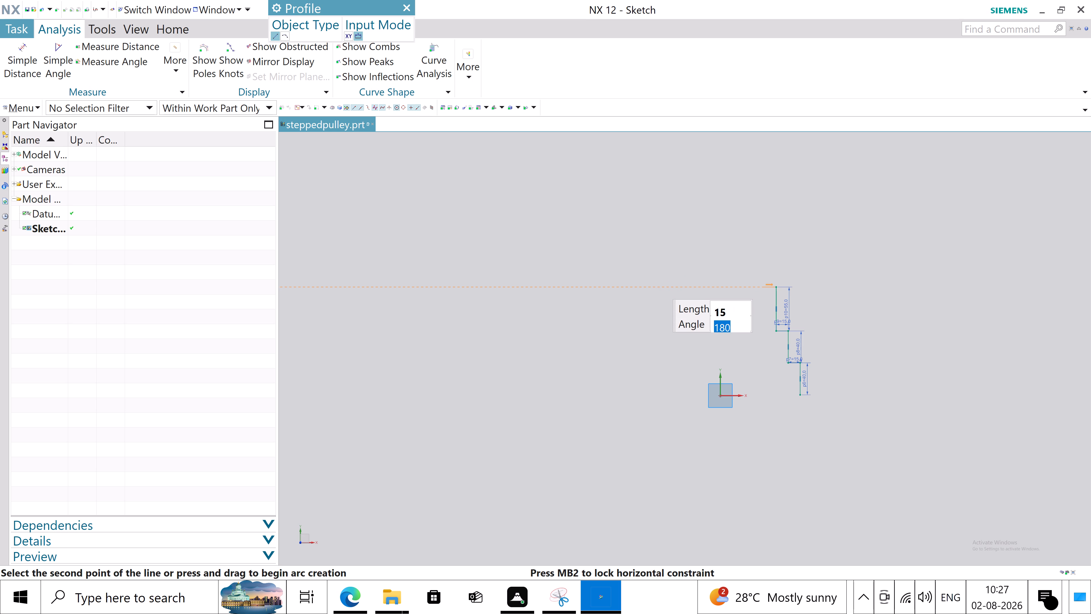
pyautogui.press('Return')
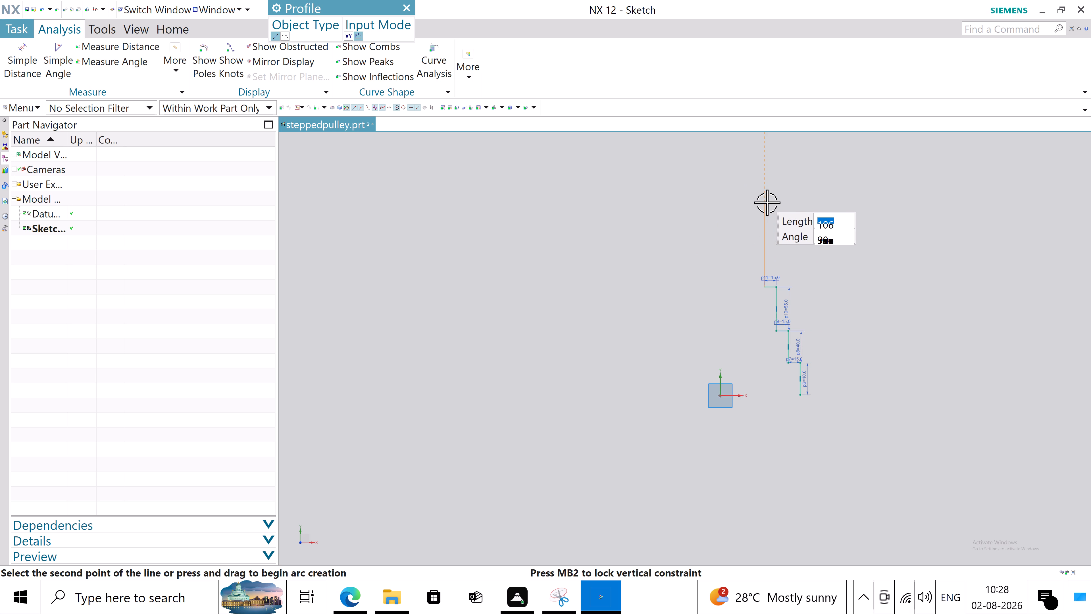
pyautogui.write('40')
pyautogui.press('Return')
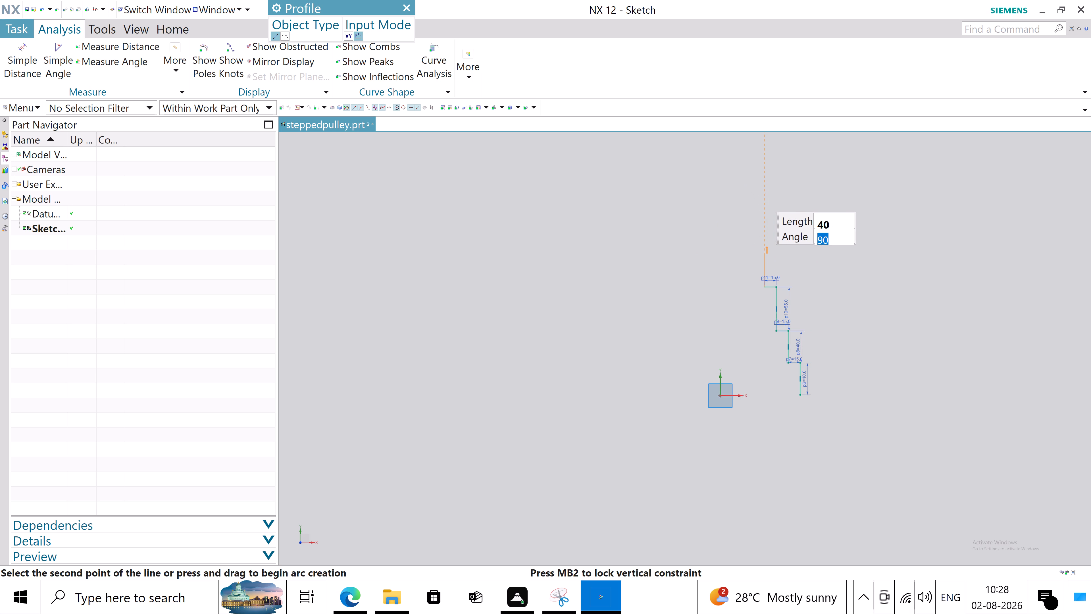
pyautogui.press('Return')
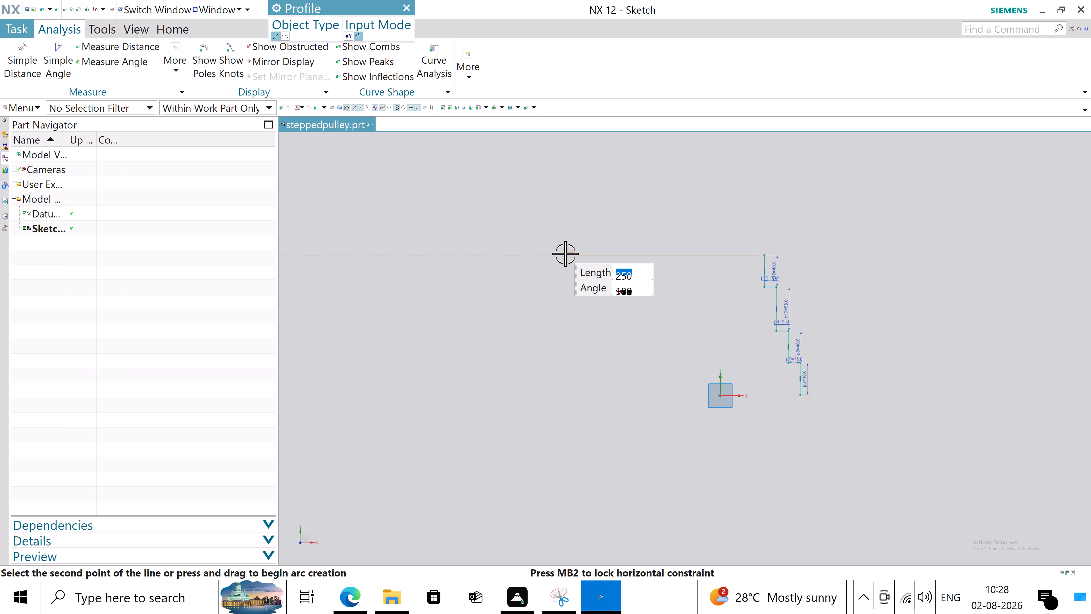
# Draw the 25 mm top line toward negative X and a 120 mm line downward, ending the outer profile chain there.
pyautogui.write('25')
pyautogui.press('Return')
pyautogui.press('Return')
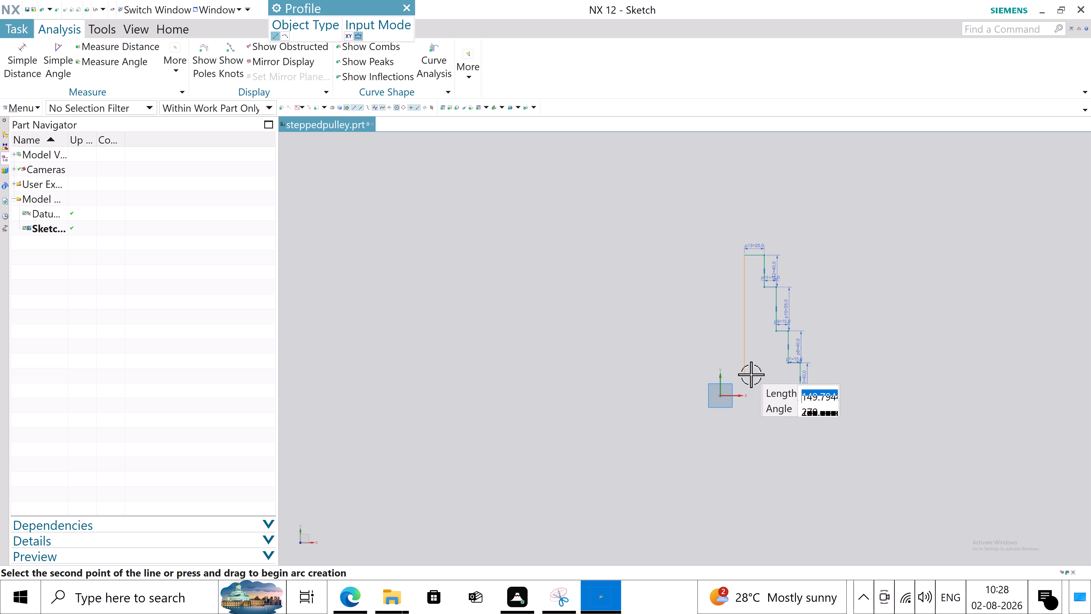
pyautogui.write('12')
pyautogui.press('0')
pyautogui.press('Return')
pyautogui.press('Return')
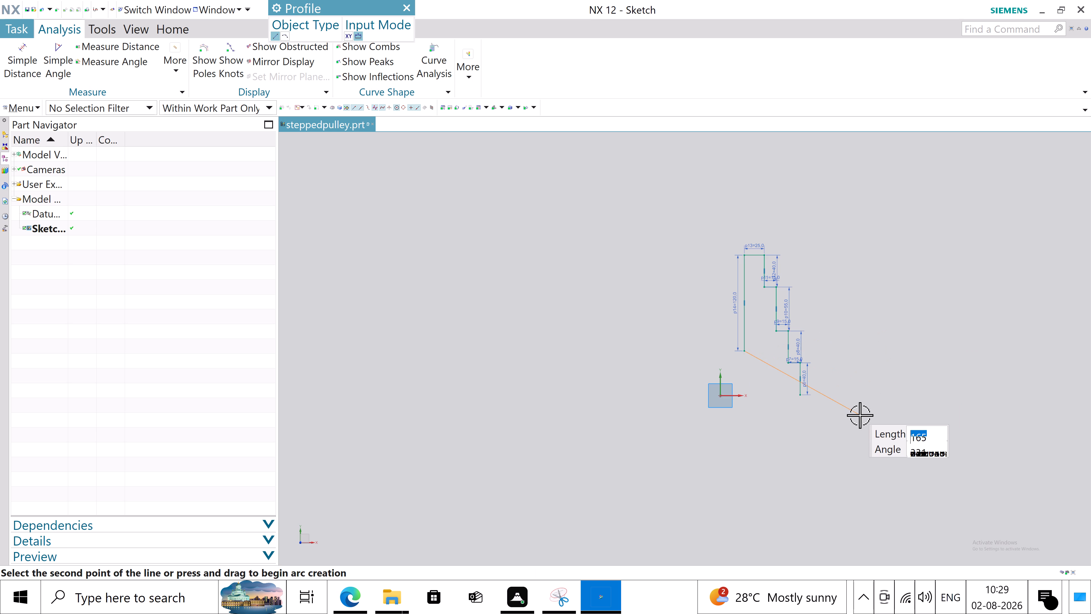
pyautogui.press('Escape')
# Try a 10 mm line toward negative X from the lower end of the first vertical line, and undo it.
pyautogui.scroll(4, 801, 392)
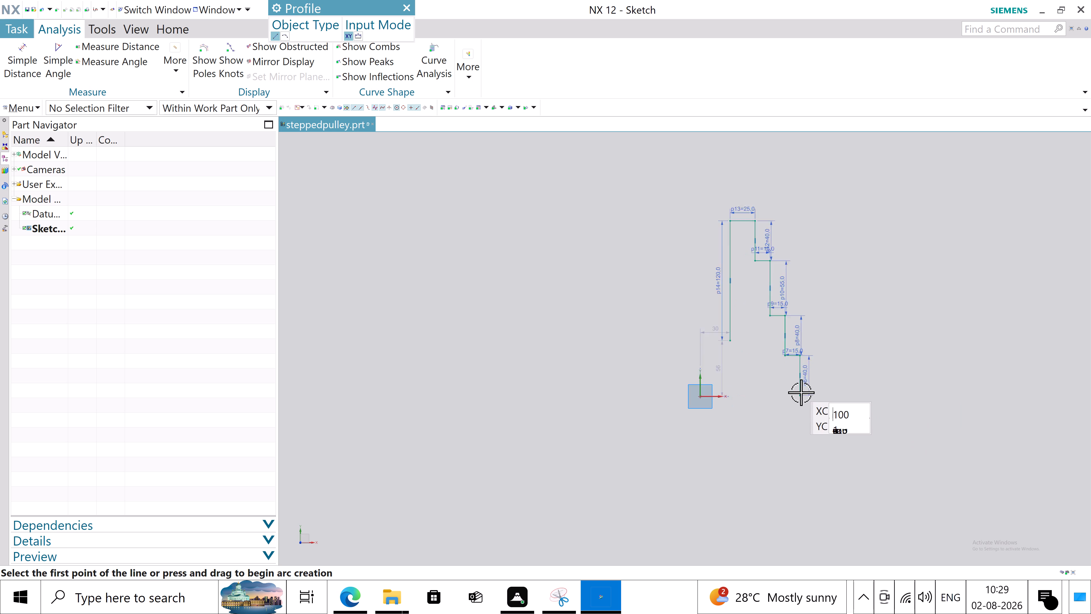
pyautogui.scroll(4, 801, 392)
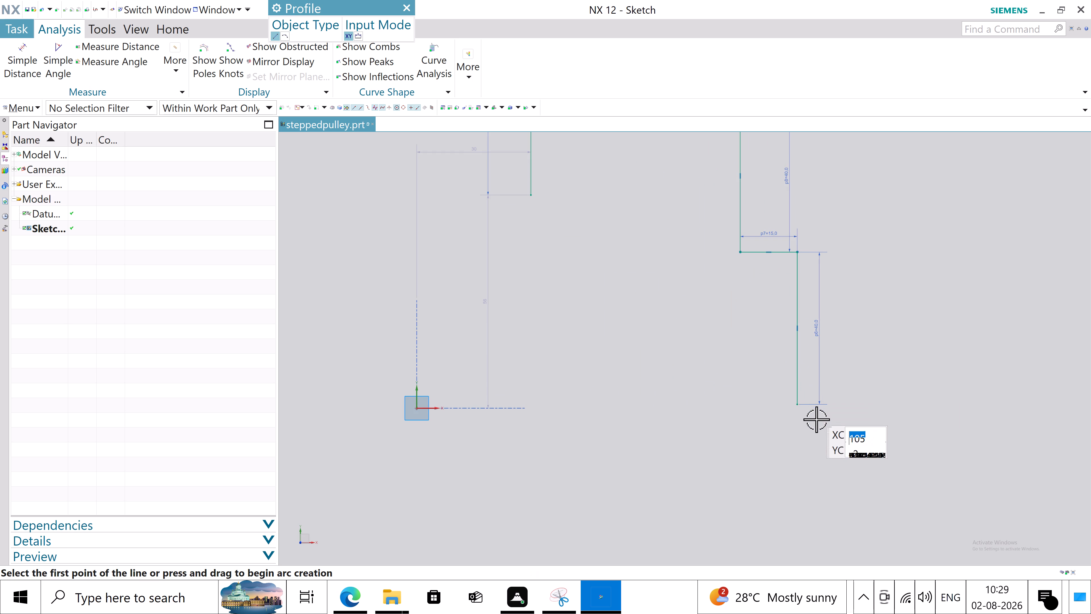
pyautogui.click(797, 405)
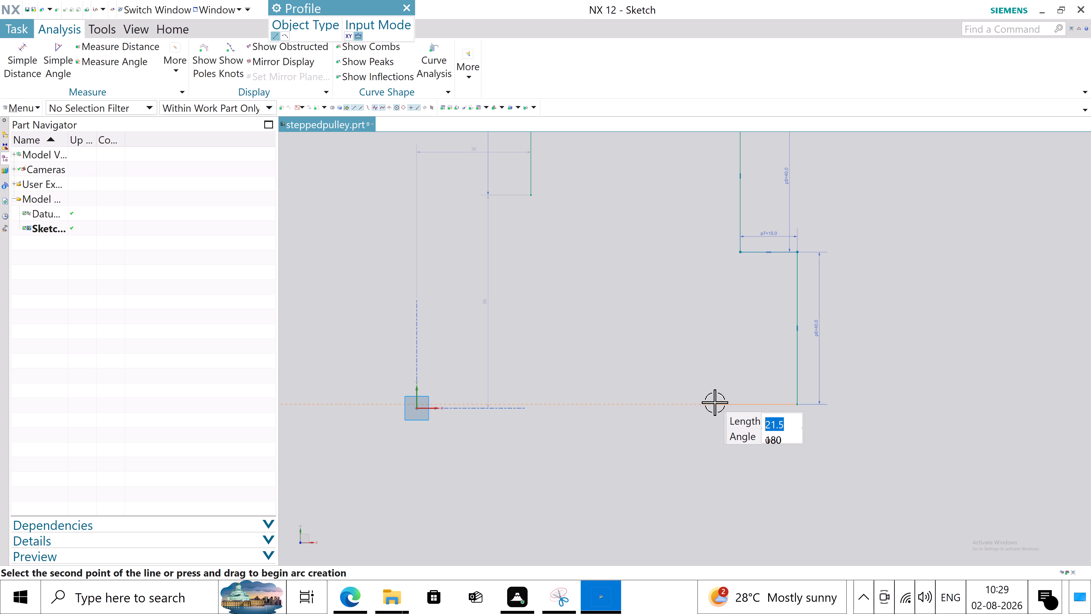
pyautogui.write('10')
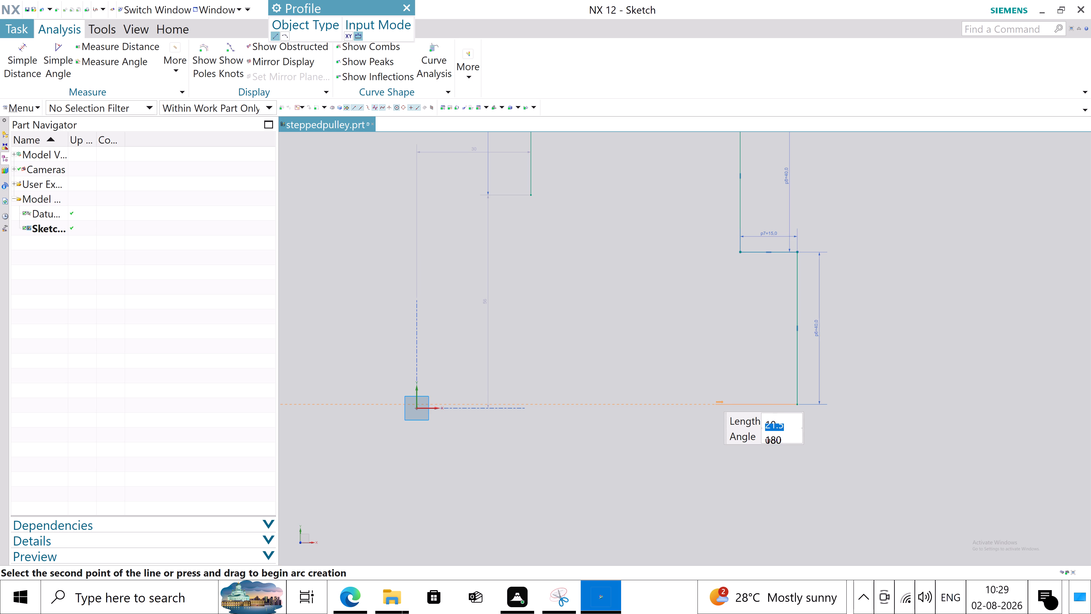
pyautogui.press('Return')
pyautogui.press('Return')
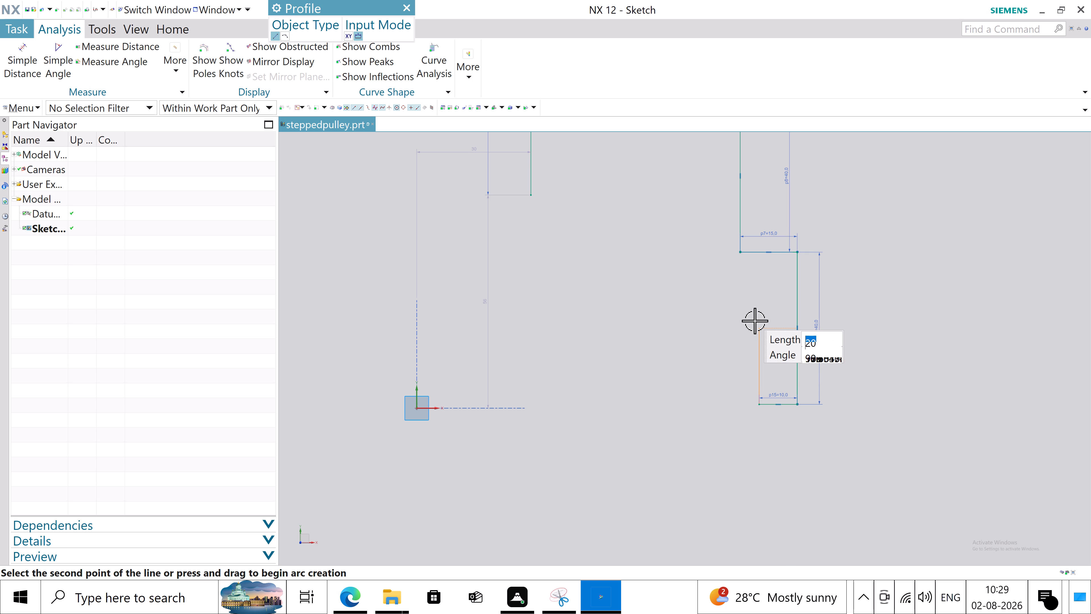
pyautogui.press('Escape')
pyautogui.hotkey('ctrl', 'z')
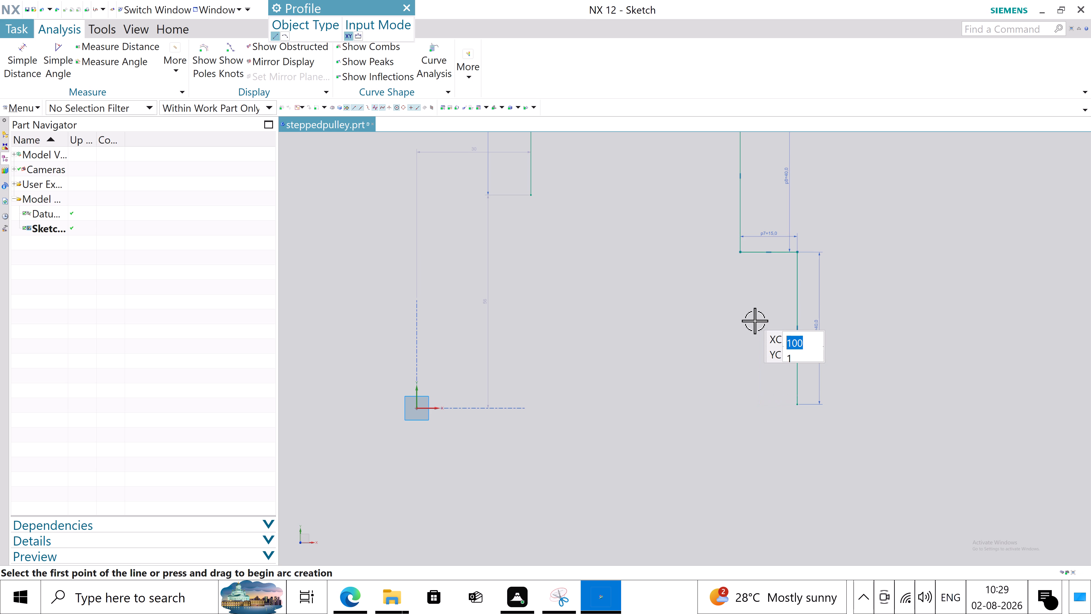
# Start the inner profile at the first vertical line's lower end with an 8 mm line toward negative X and a 32 mm line upward.
pyautogui.click(795, 404)
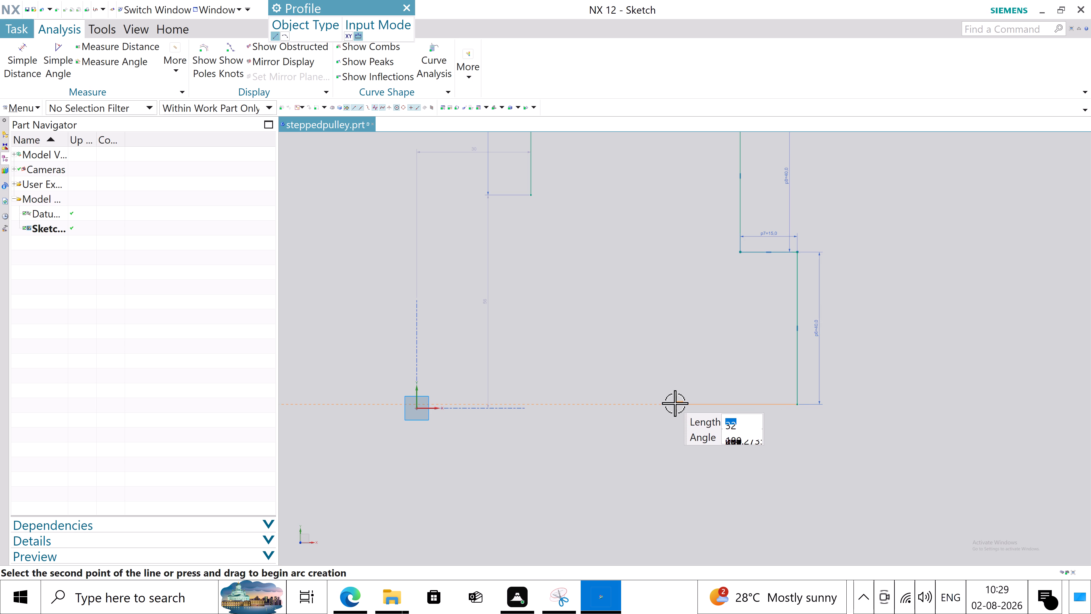
pyautogui.press('8')
pyautogui.press('Return')
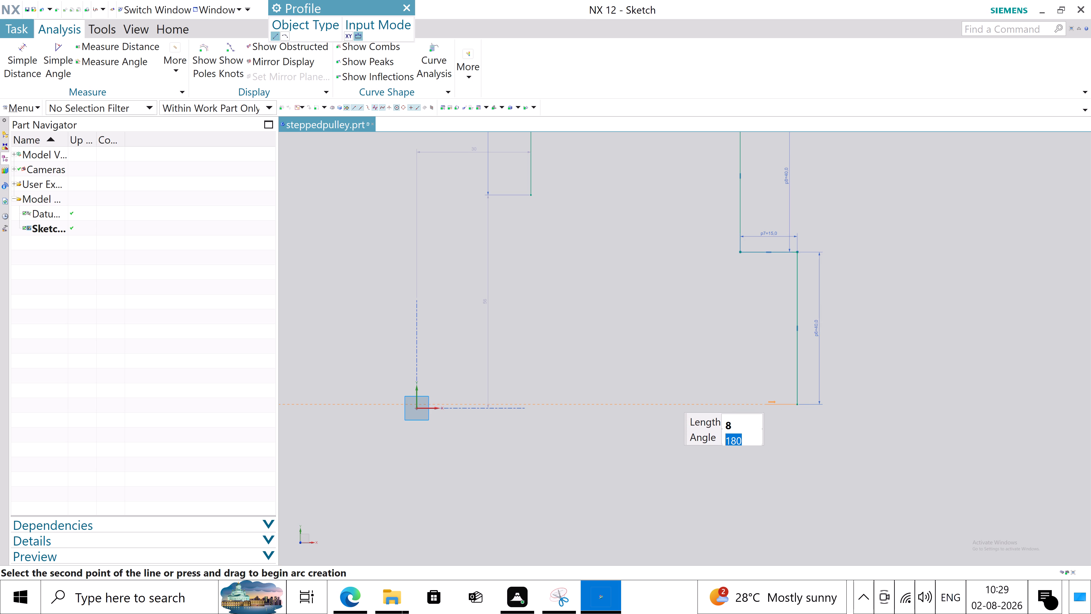
pyautogui.press('Return')
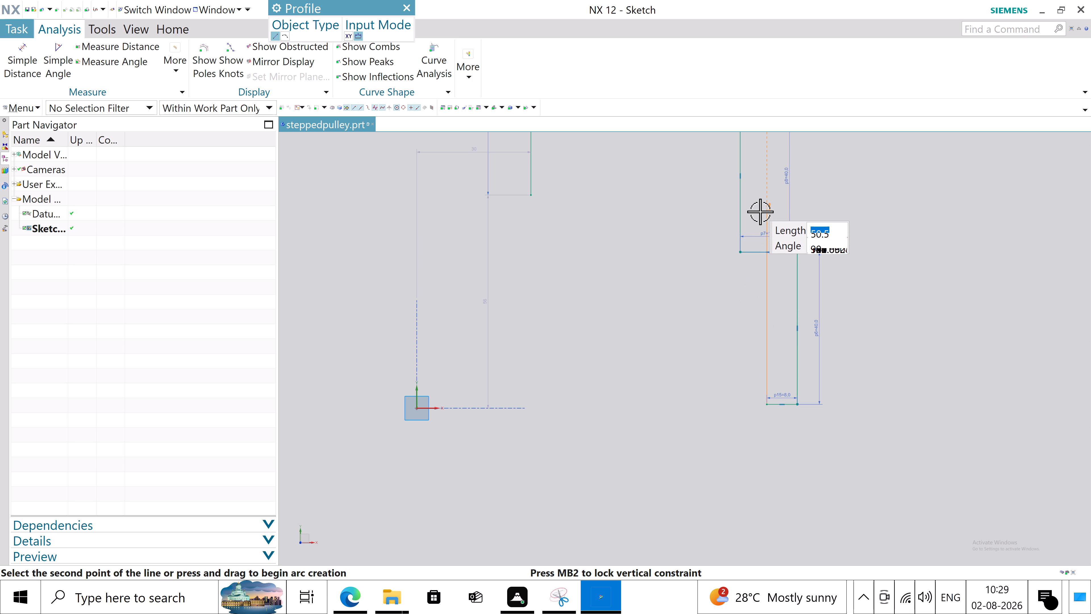
pyautogui.write('32')
pyautogui.press('Return')
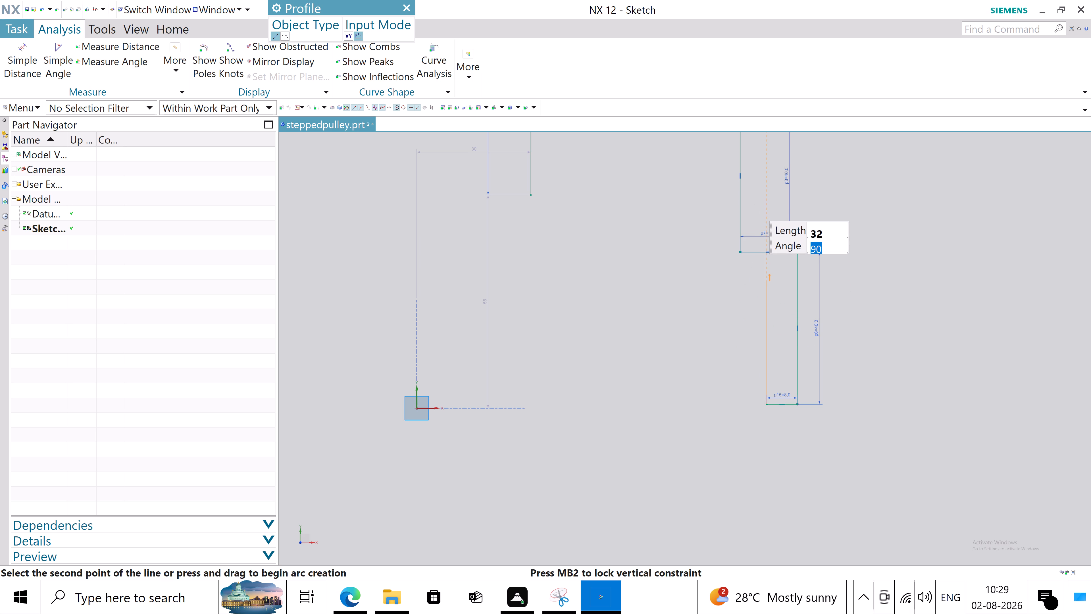
pyautogui.press('Return')
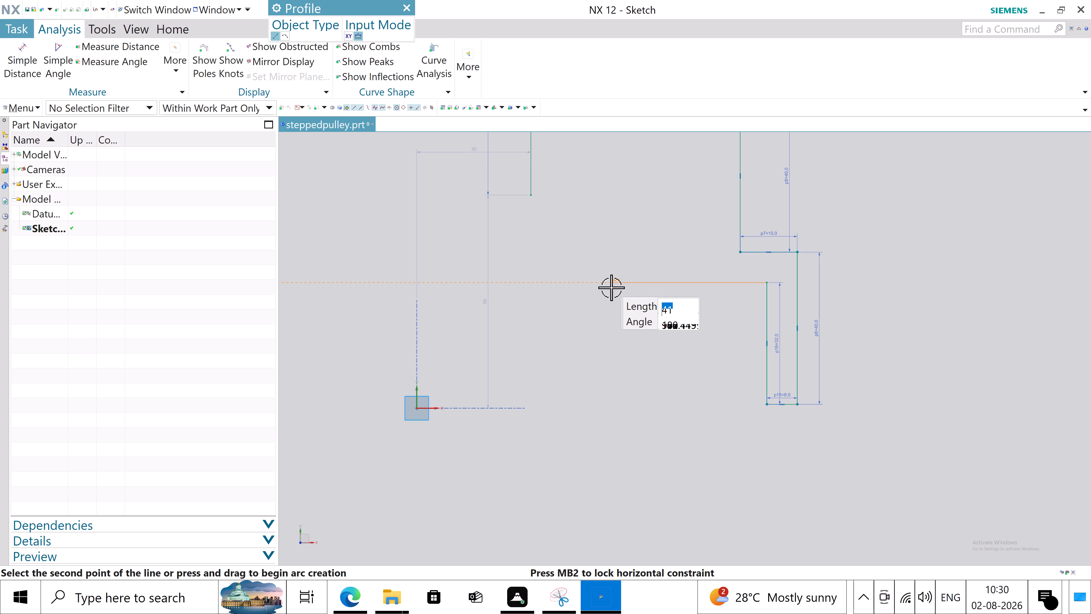
# Continue the inner profile with a 15 mm line toward negative X and a 40 mm line upward.
pyautogui.write('15')
pyautogui.press('Return')
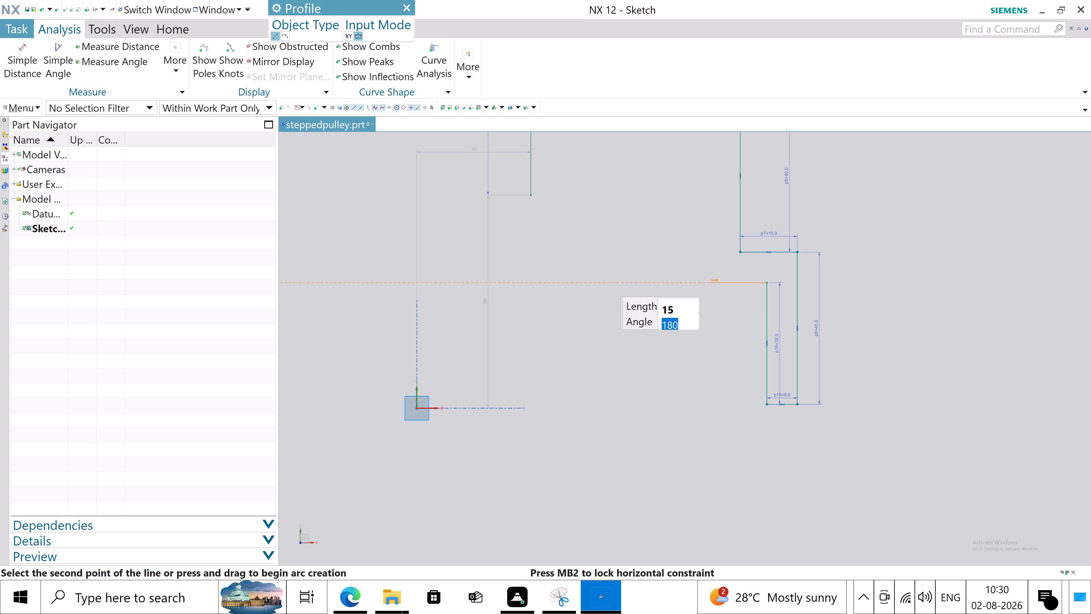
pyautogui.press('Return')
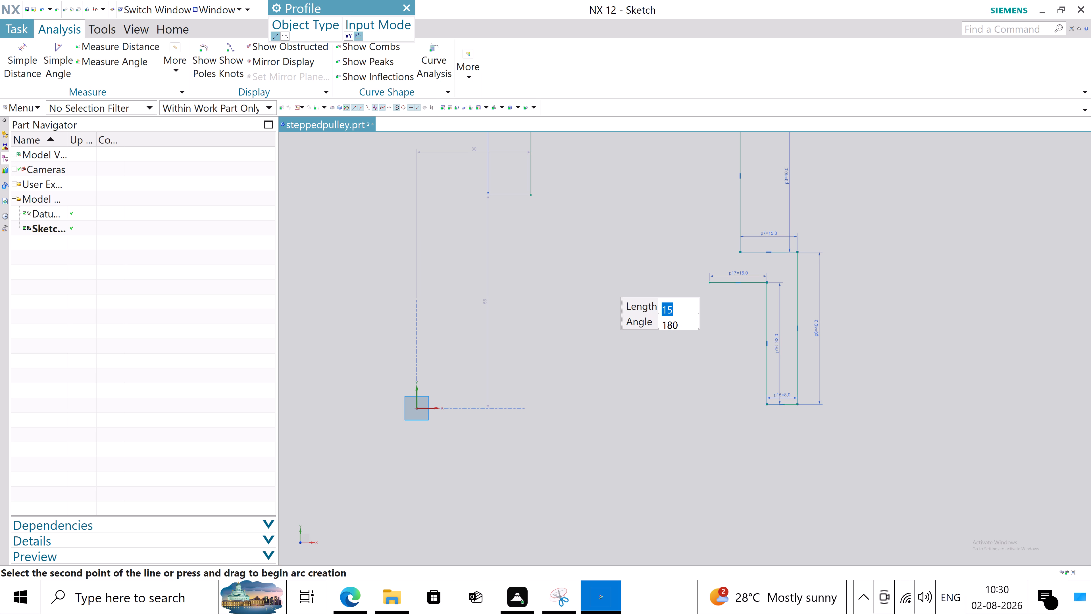
pyautogui.scroll(-5, 667, 312)
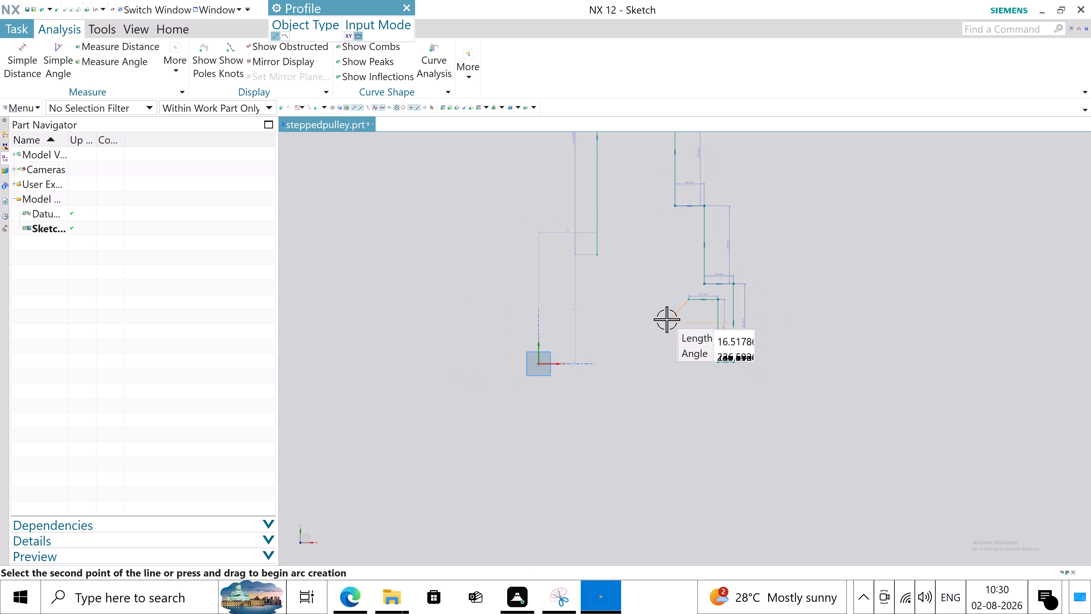
pyautogui.scroll(3, 687, 217)
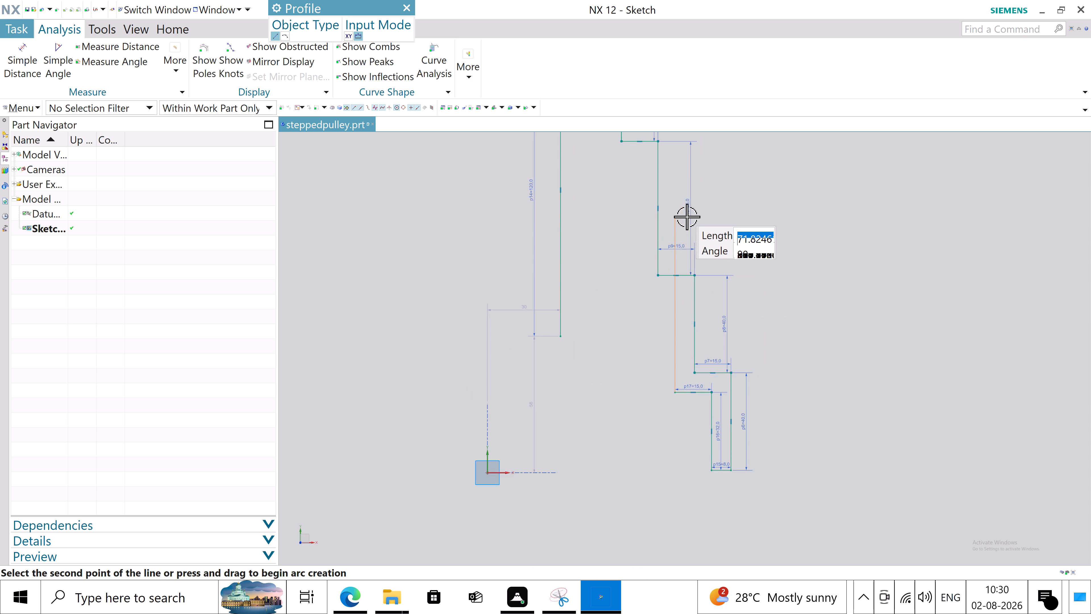
pyautogui.scroll(2, 678, 229)
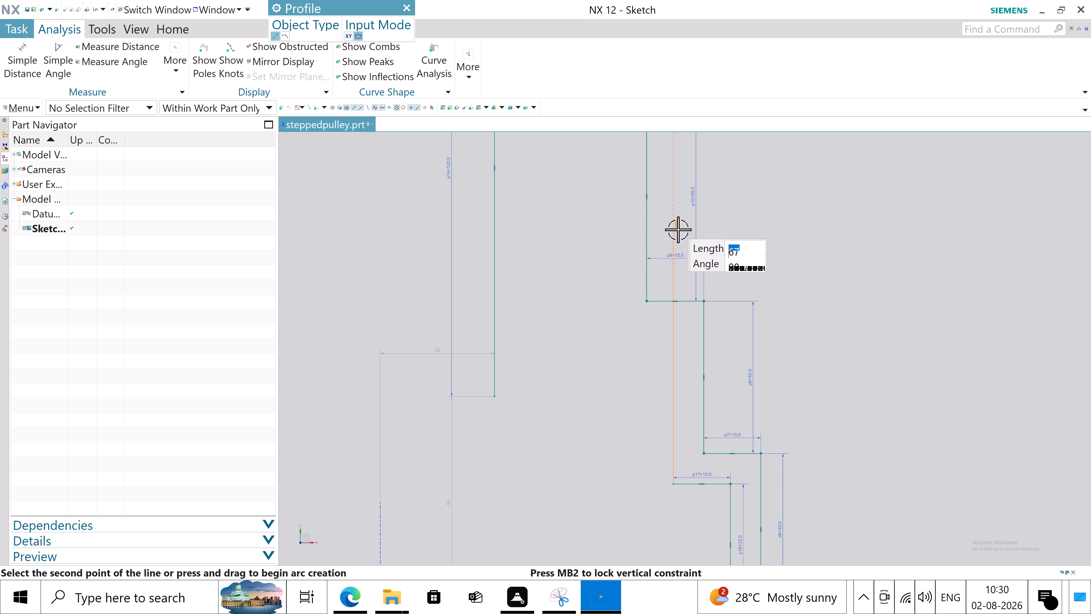
pyautogui.write('40')
pyautogui.press('Return')
pyautogui.press('Return')
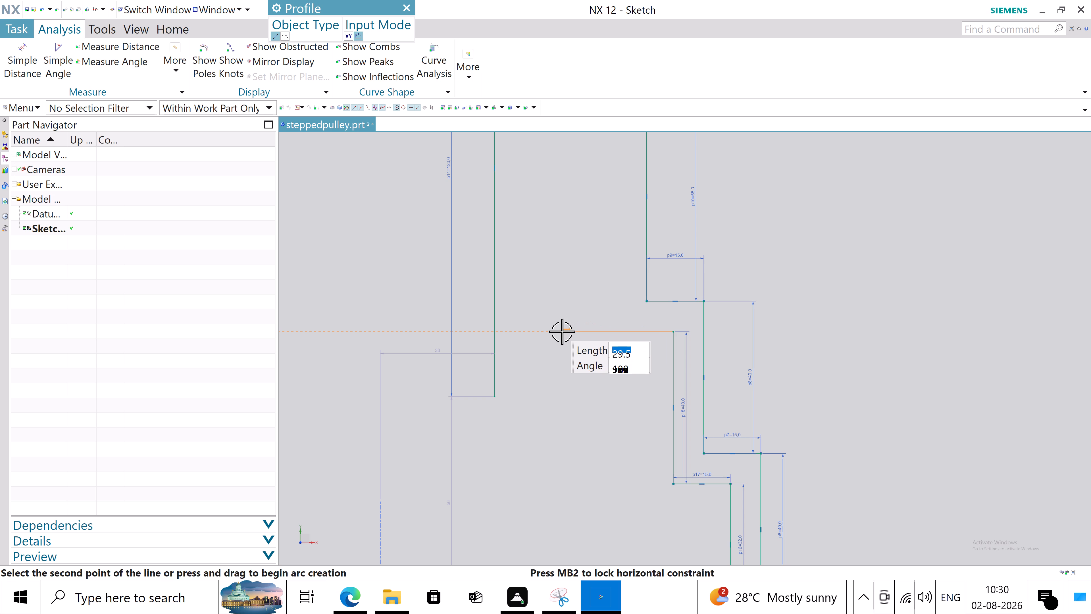
# Add a 15 mm horizontal line toward negative X from the top of the inner profile's 40 mm line.
pyautogui.write('15')
pyautogui.press('Return')
pyautogui.press('Return')
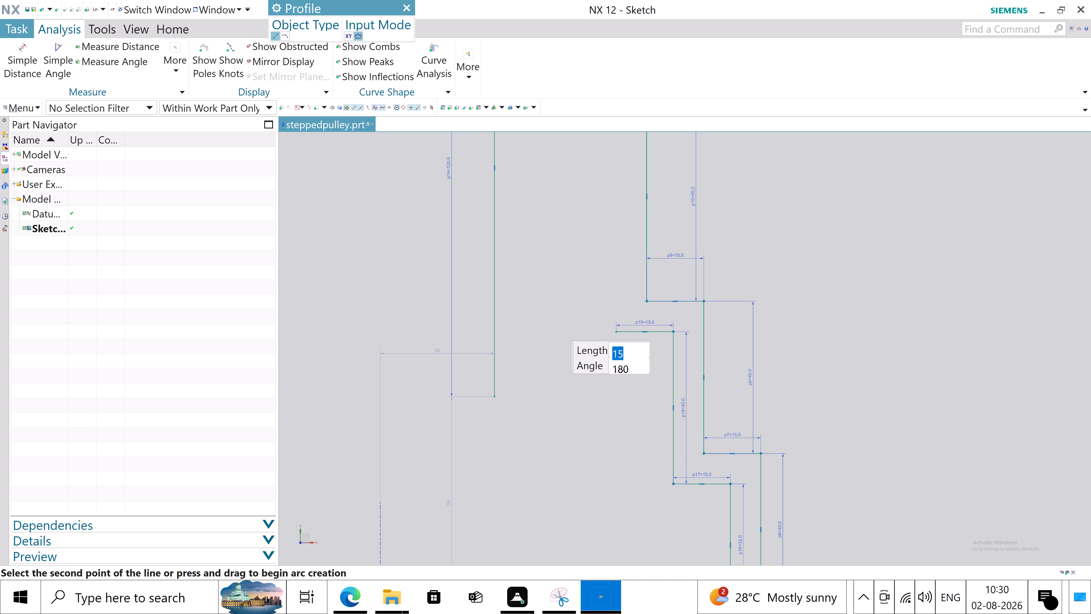
# Add a 40 mm vertical line upward from the end of the inner profile's last 15 mm horizontal line, and end the profile.
pyautogui.scroll(-4, 562, 331)
pyautogui.scroll(4, 587, 247)
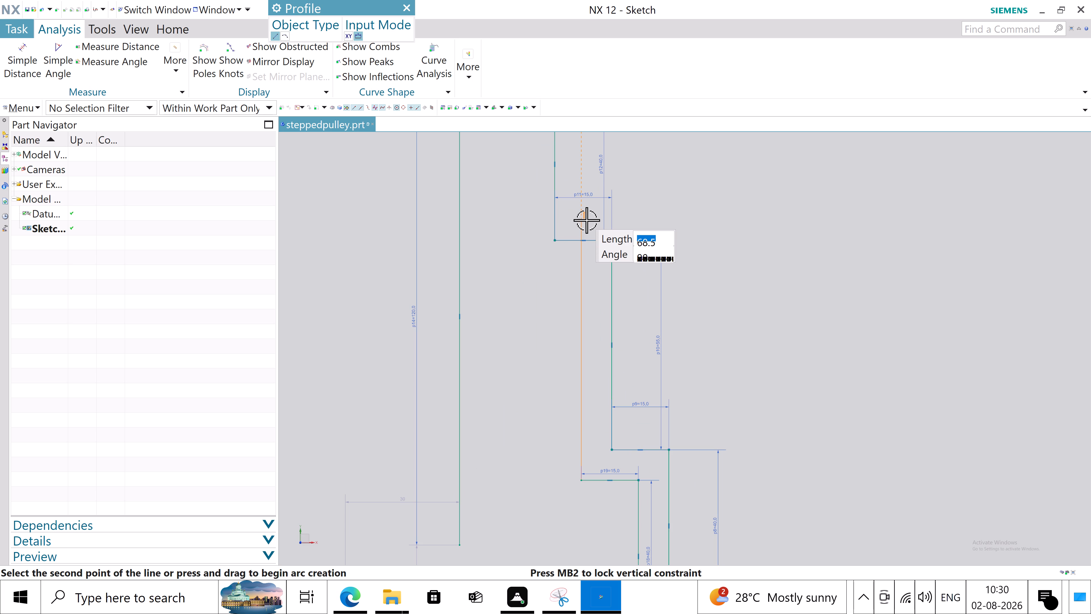
pyautogui.write('40')
pyautogui.press('Return')
pyautogui.press('Return')
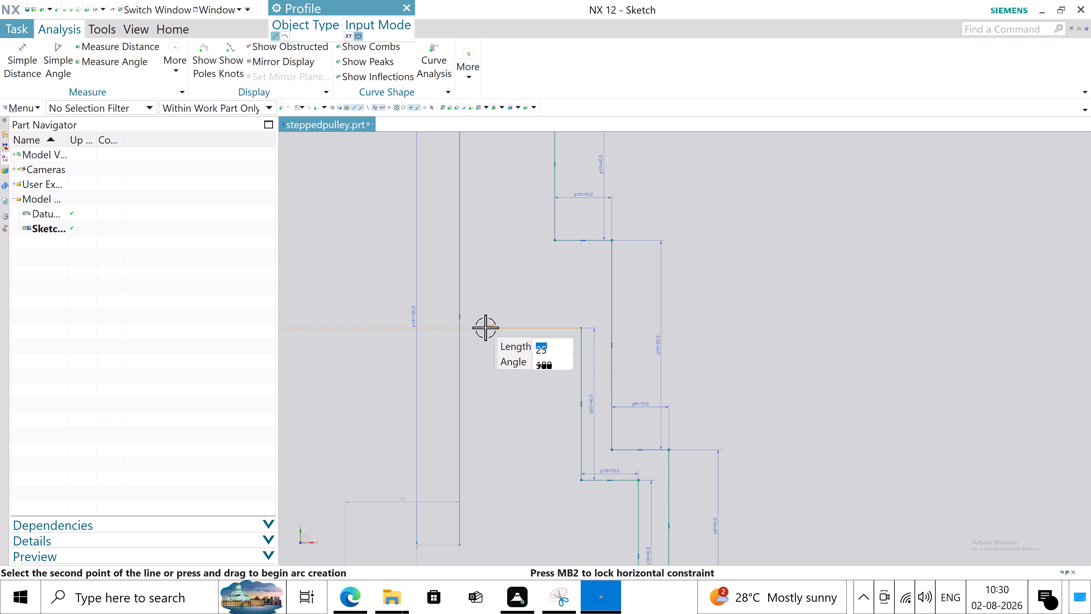
pyautogui.scroll(-3, 485, 327)
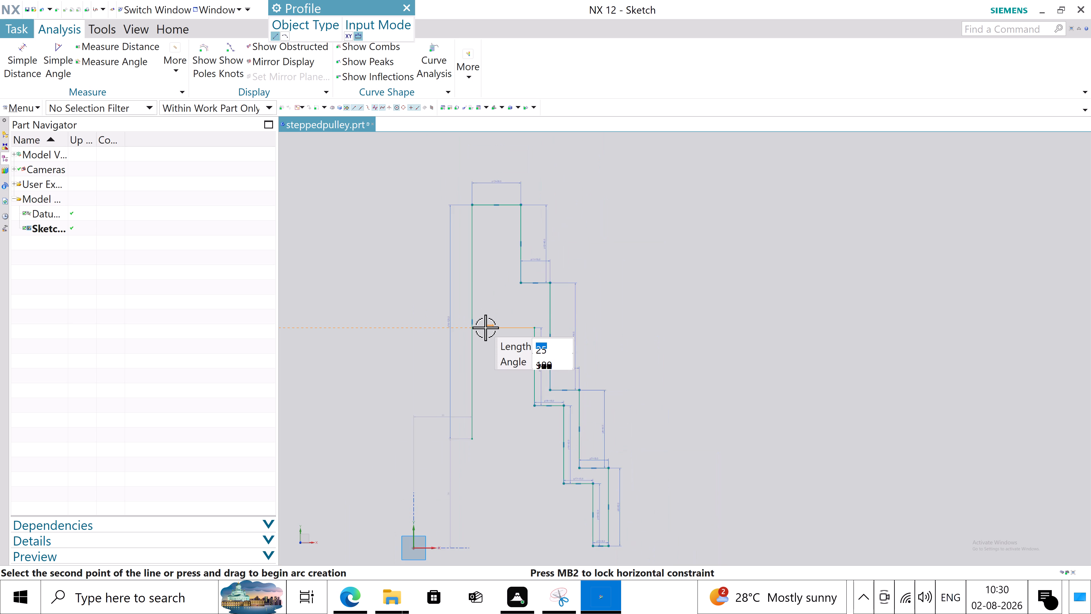
pyautogui.scroll(3, 588, 290)
pyautogui.scroll(1, 598, 341)
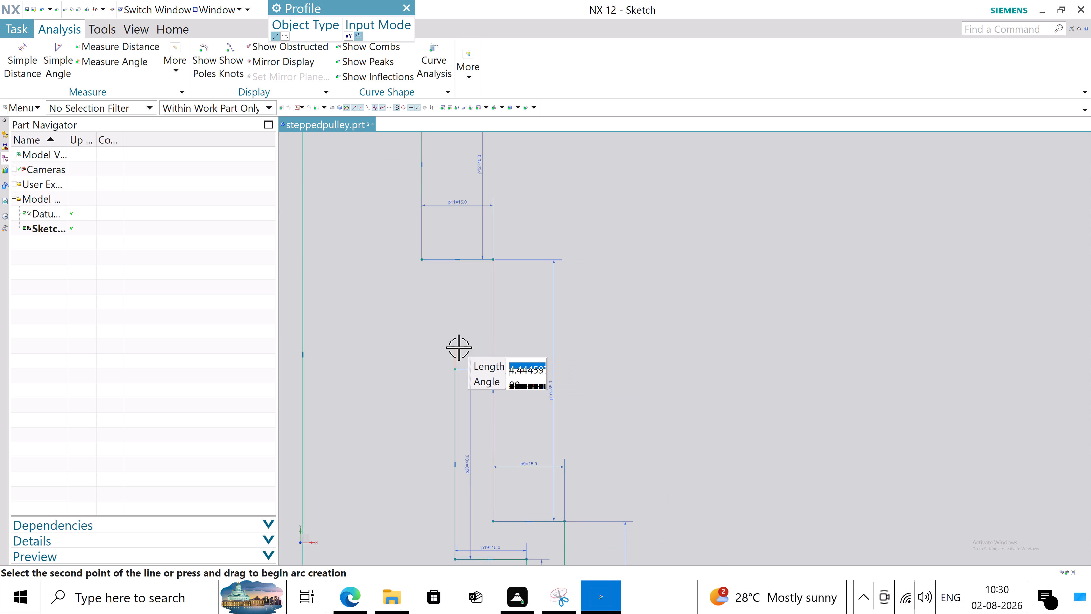
pyautogui.press('Escape')
pyautogui.press('Escape')
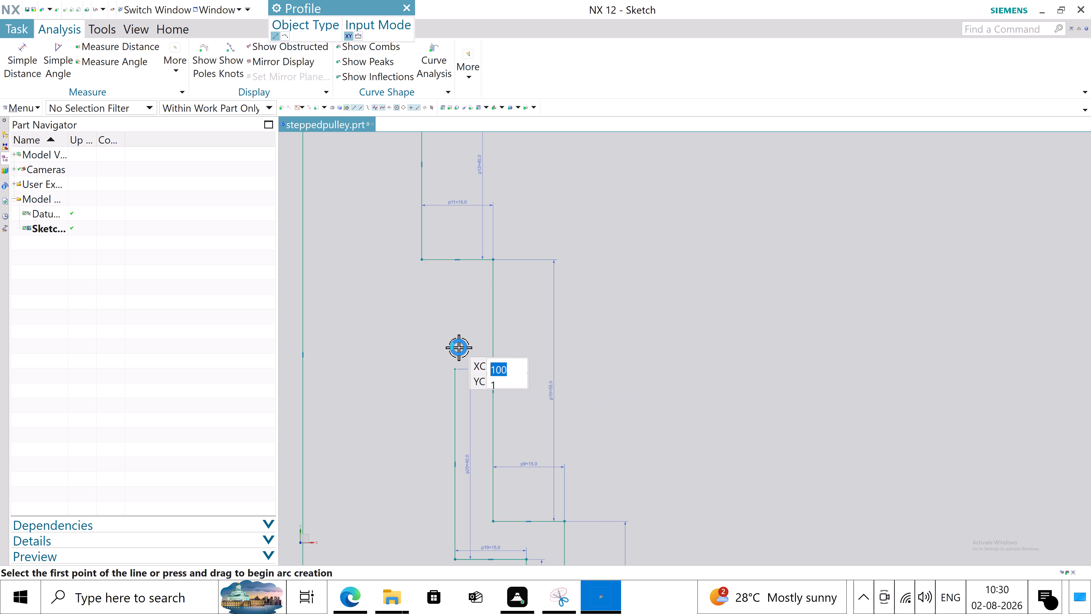
# Set the outer profile's vertical dimension p10 to 40 mm.
pyautogui.doubleClick(555, 399)
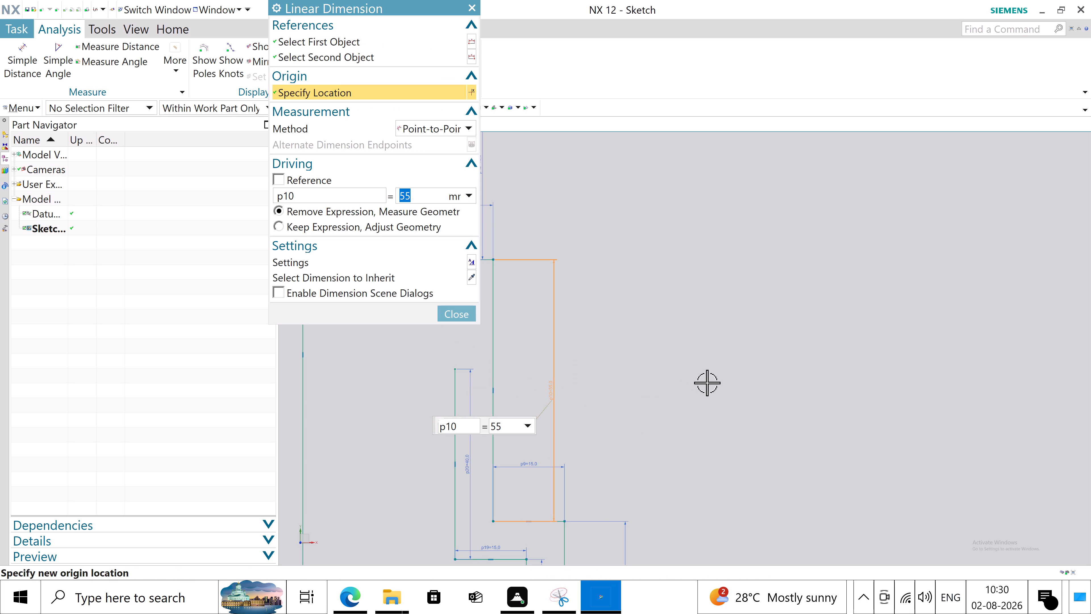
pyautogui.write('40')
pyautogui.press('Return')
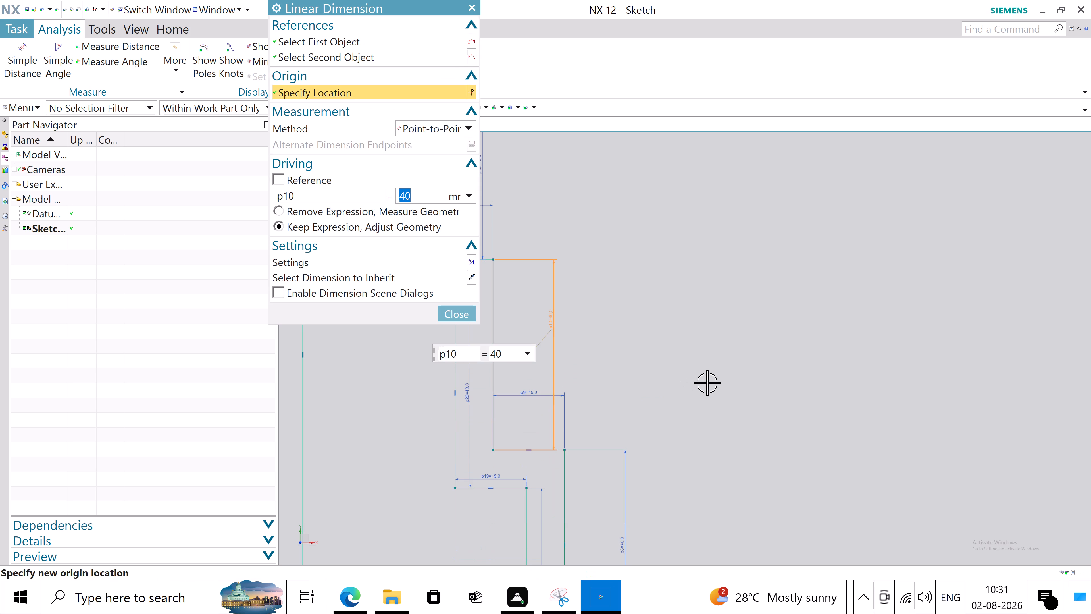
pyautogui.scroll(-5, 707, 383)
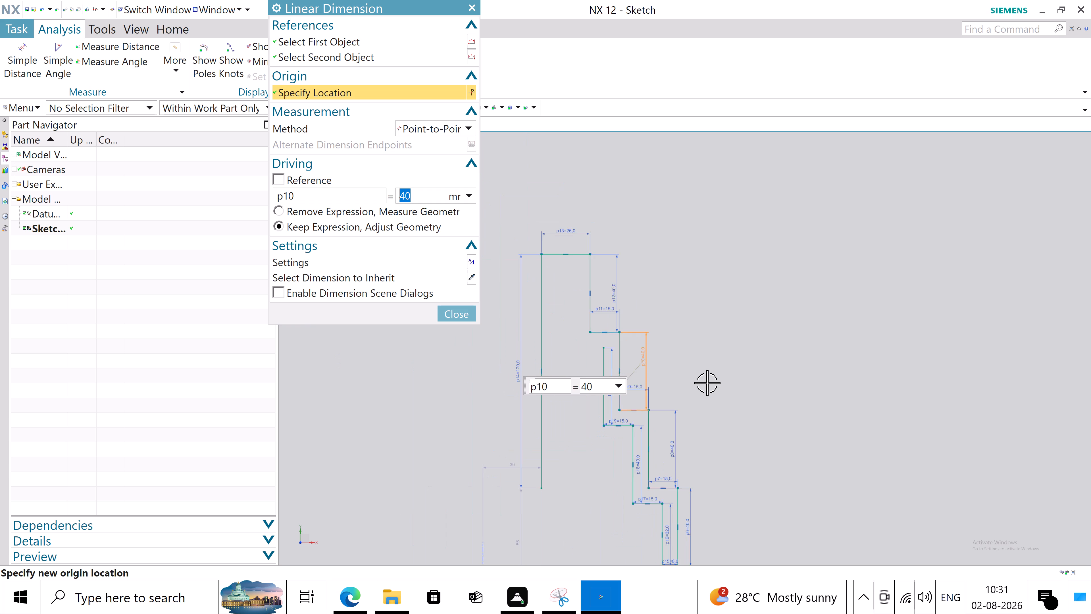
pyautogui.scroll(3, 707, 383)
pyautogui.scroll(-1, 730, 439)
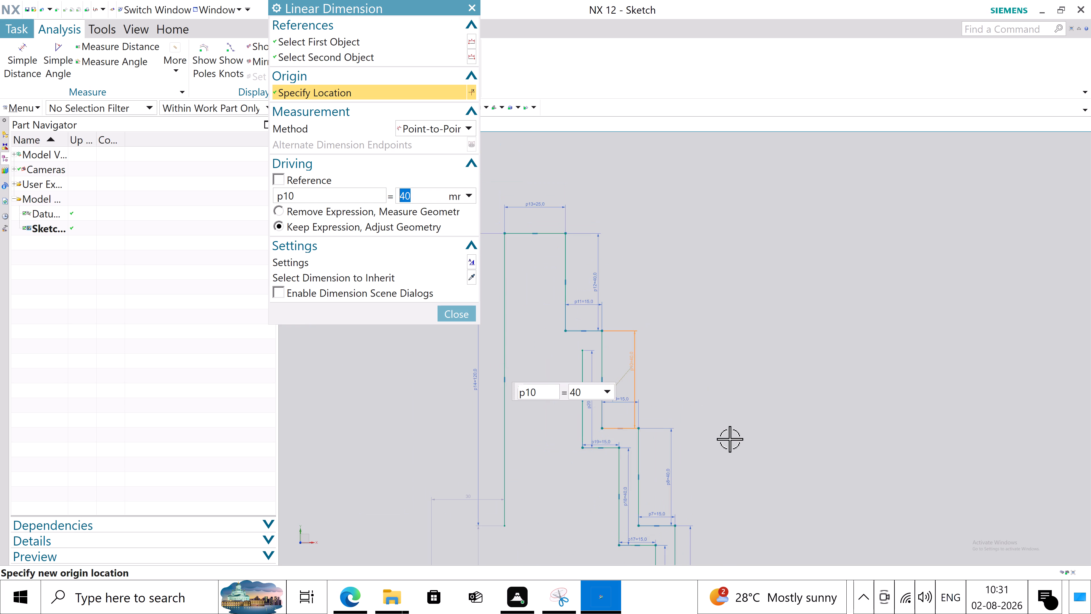
pyautogui.click(472, 312)
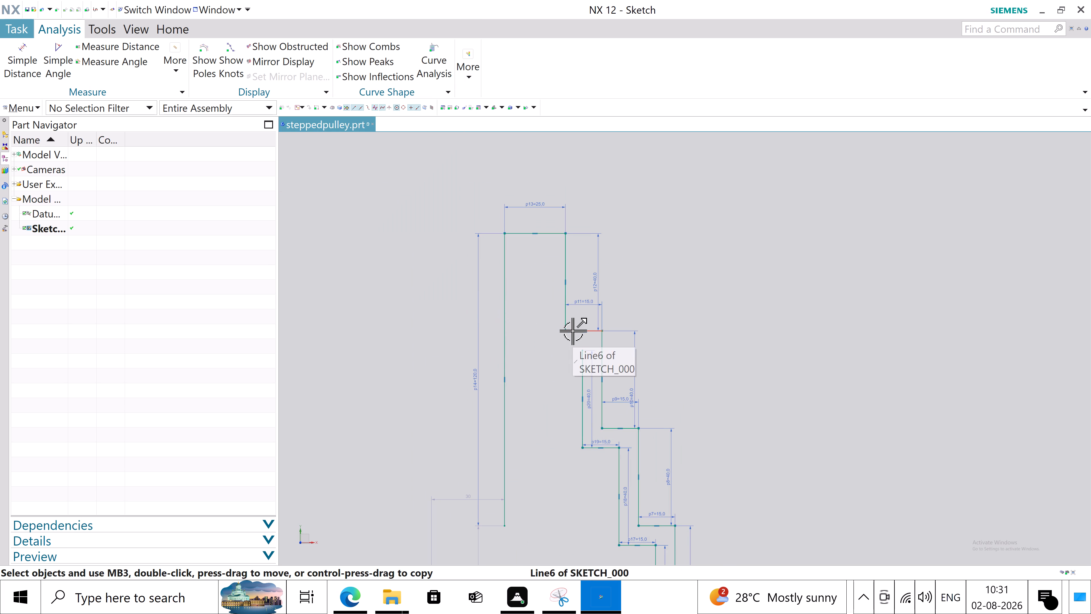
# Reposition the inner profile's lowest dimensions, p16, p15 and p17, clear of the narrow gap between the profiles.
pyautogui.scroll(-4, 578, 373)
pyautogui.scroll(3, 604, 477)
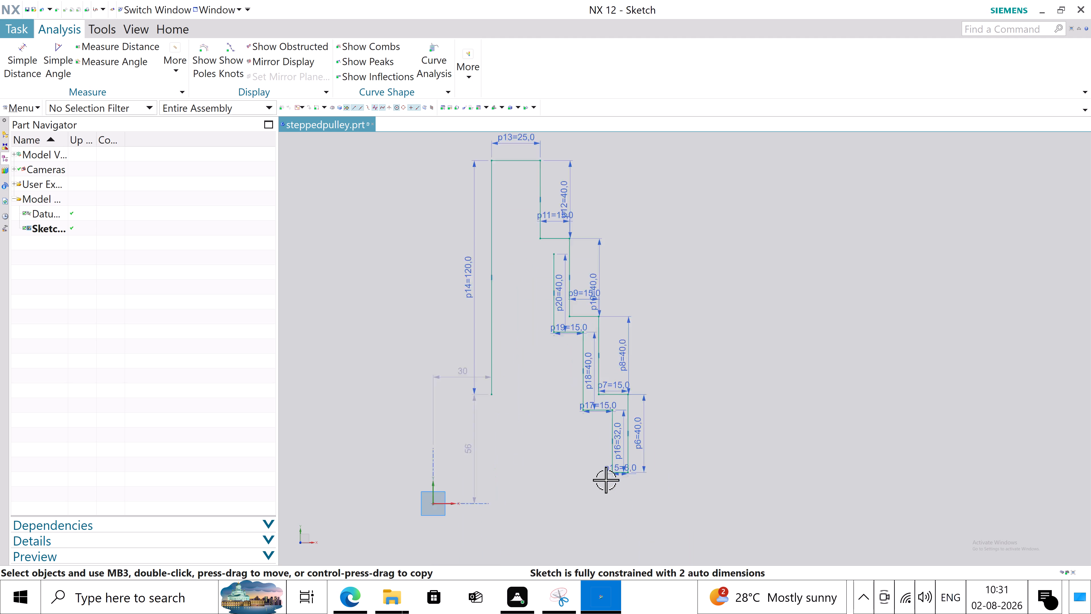
pyautogui.scroll(1, 606, 480)
pyautogui.scroll(2, 669, 532)
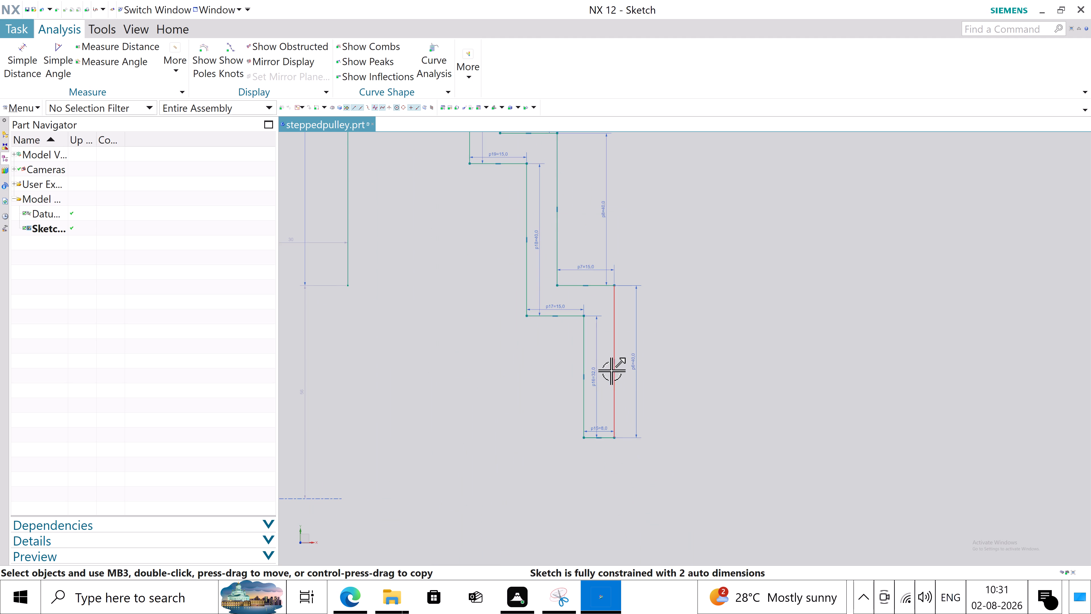
pyautogui.moveTo(594, 370); pyautogui.dragTo(557, 373)
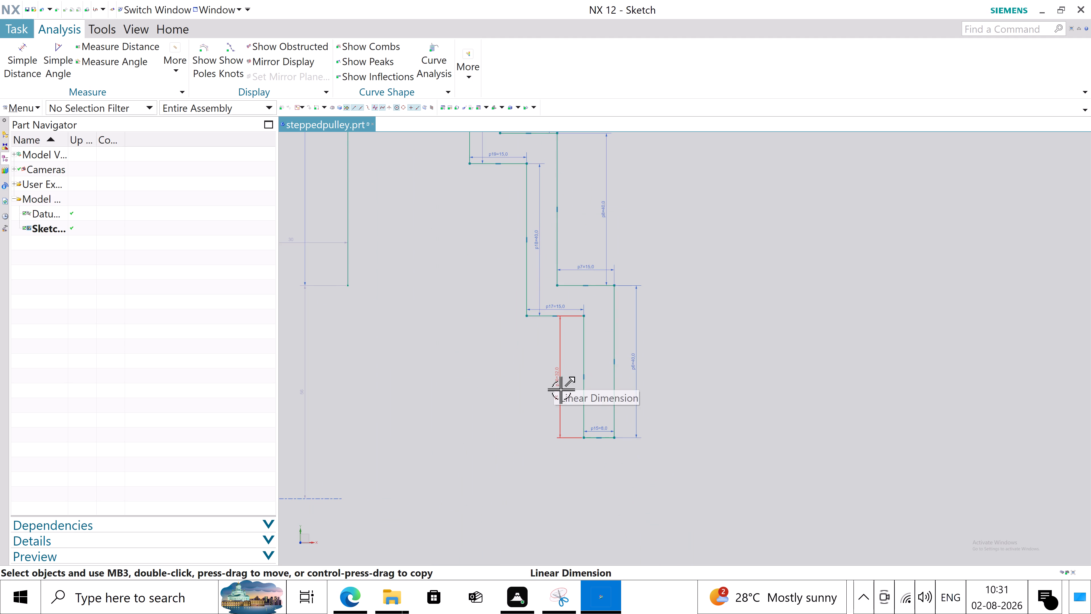
pyautogui.moveTo(598, 429); pyautogui.dragTo(601, 456)
pyautogui.moveTo(552, 310); pyautogui.dragTo(552, 341)
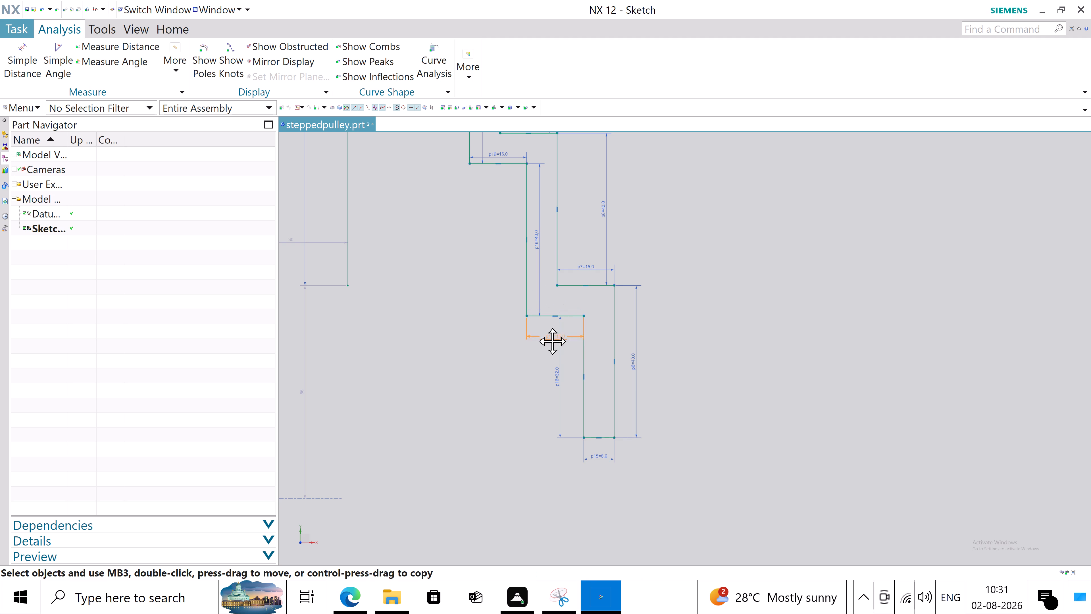
pyautogui.moveTo(552, 341); pyautogui.dragTo(525, 344)
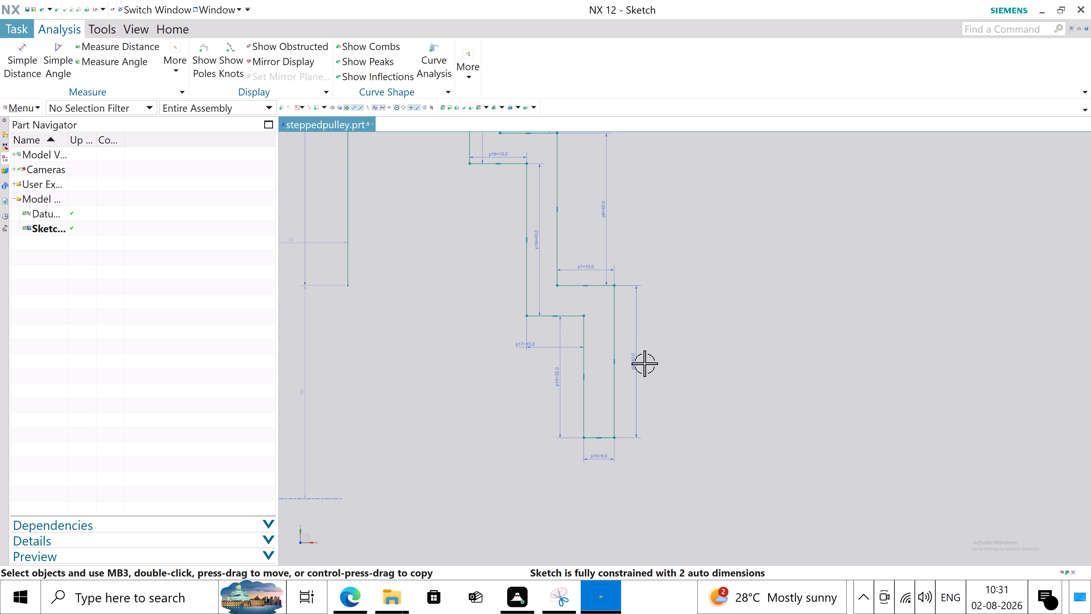
# Move dimension p8 farther outside the outer profile, and place inner dimensions p18 and p19 on the inner side of their lines.
pyautogui.moveTo(607, 209); pyautogui.dragTo(642, 219)
pyautogui.scroll(-2, 663, 428)
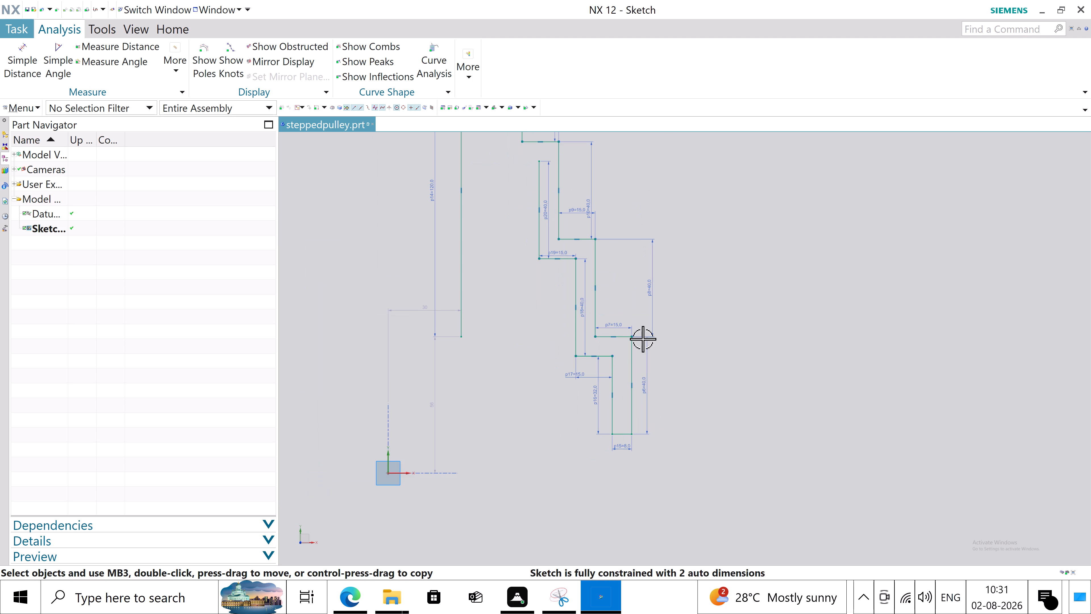
pyautogui.moveTo(582, 306); pyautogui.dragTo(559, 314)
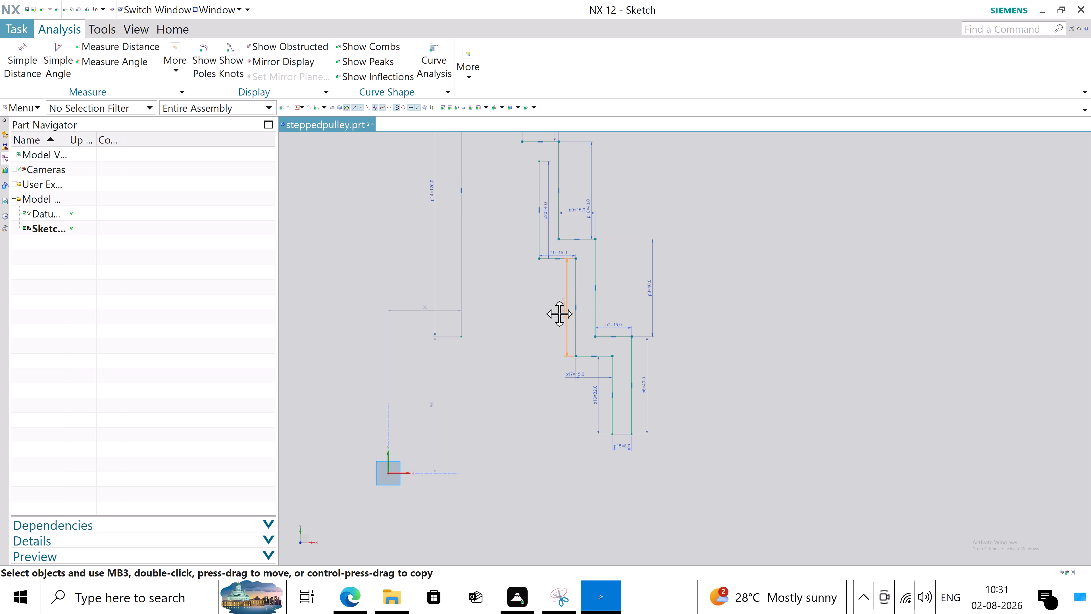
pyautogui.moveTo(559, 314); pyautogui.dragTo(558, 314)
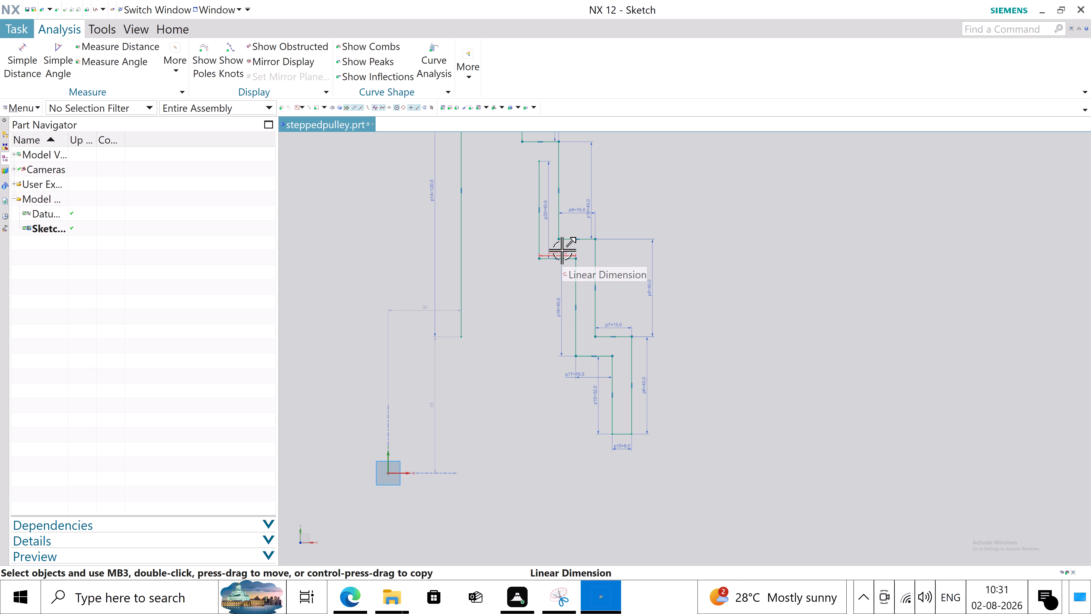
pyautogui.moveTo(562, 250); pyautogui.dragTo(557, 281)
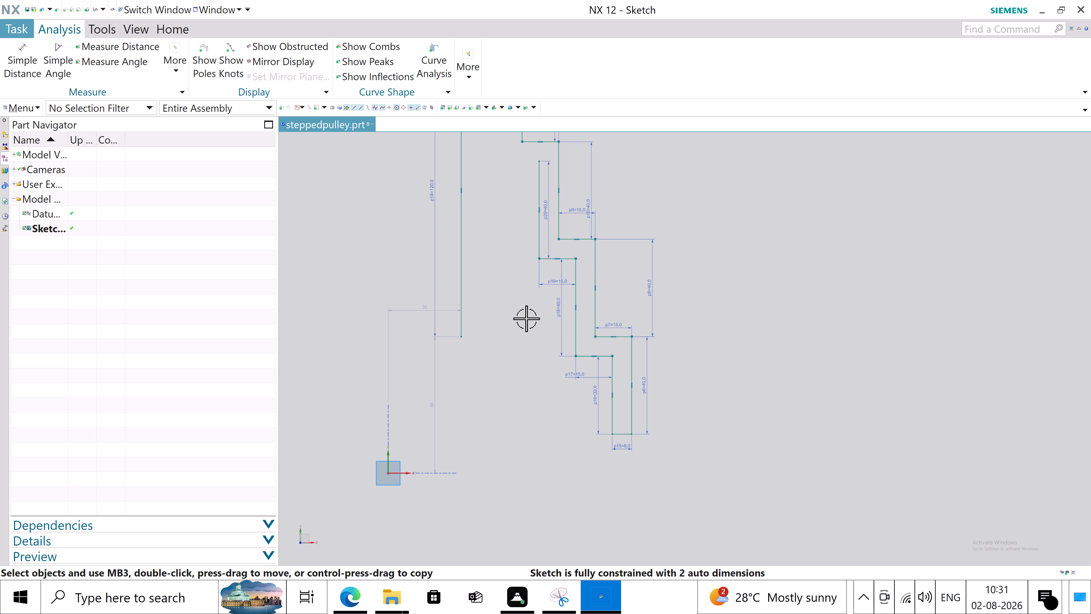
pyautogui.click(524, 320)
# Move the outer profile's upper vertical dimensions p10 and p12 farther outward from the stepped lines.
pyautogui.scroll(-3, 607, 279)
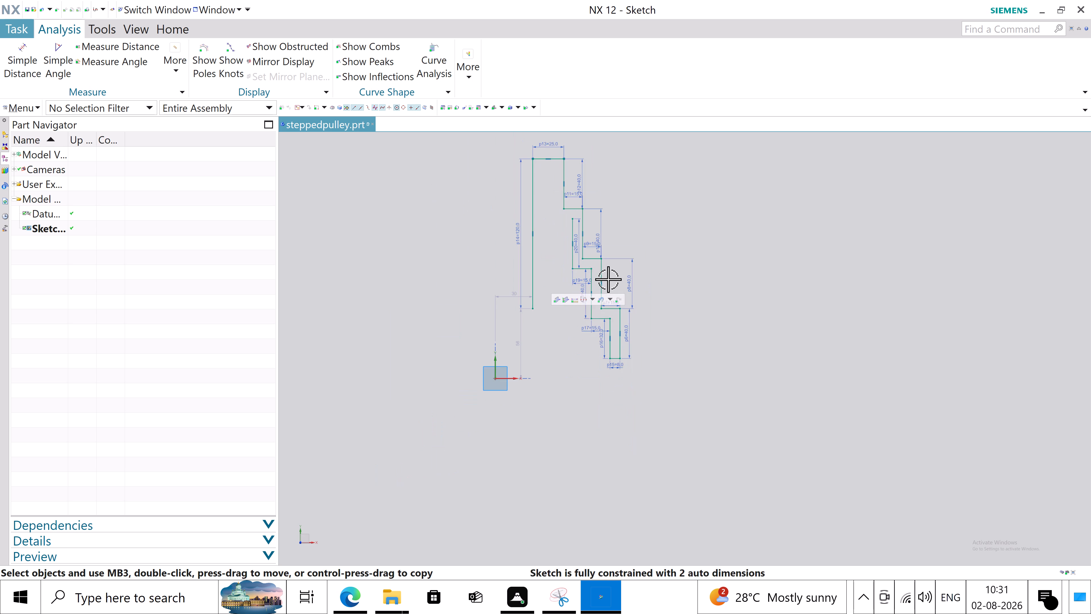
pyautogui.scroll(5, 610, 180)
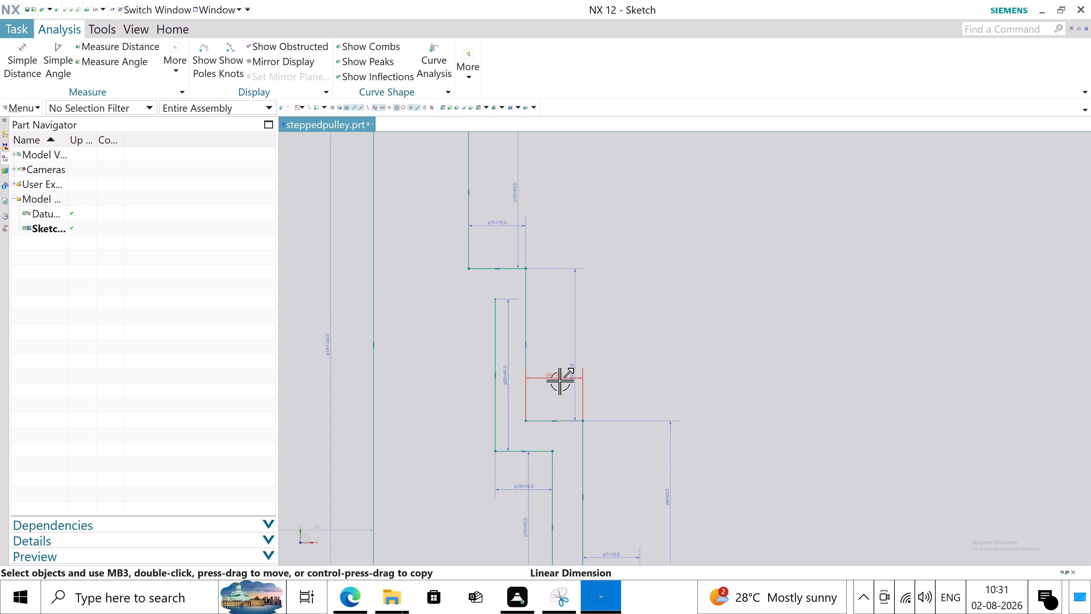
pyautogui.moveTo(573, 354); pyautogui.dragTo(615, 353)
pyautogui.scroll(-2, 615, 353)
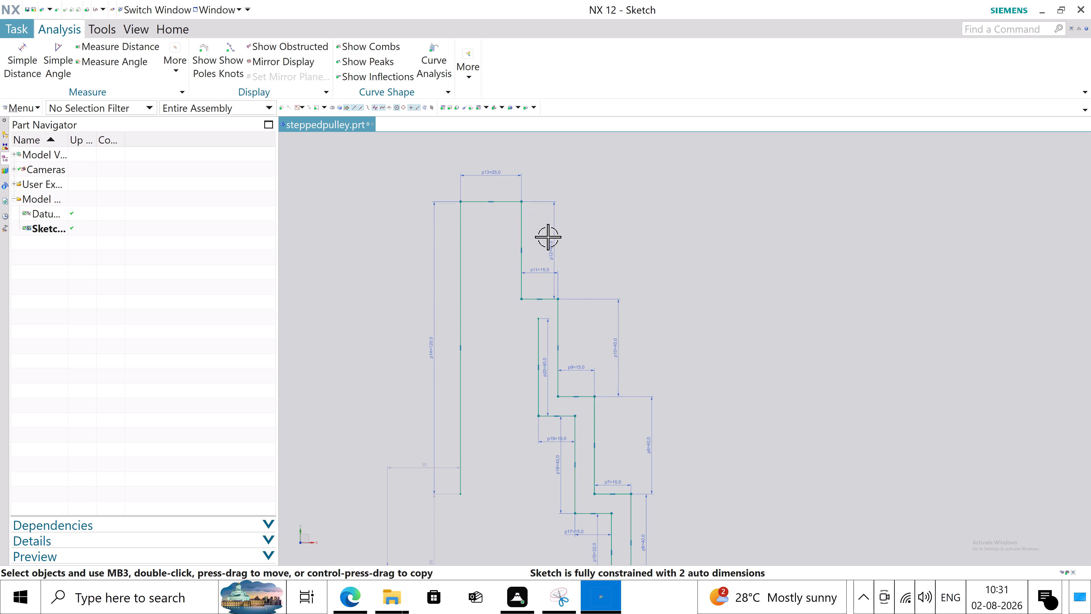
pyautogui.moveTo(550, 241); pyautogui.dragTo(579, 246)
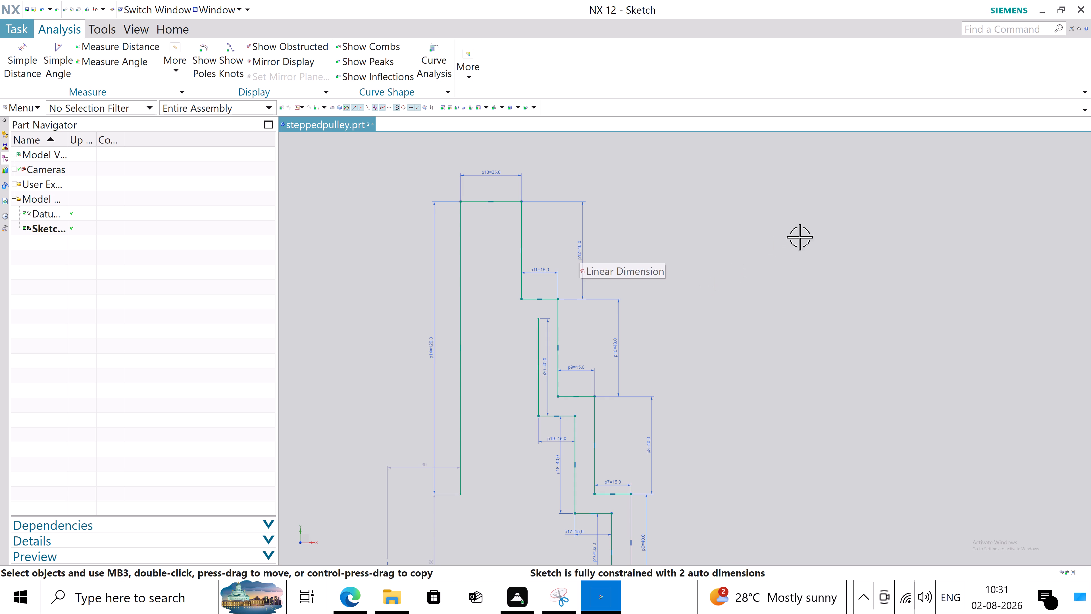
pyautogui.click(808, 230)
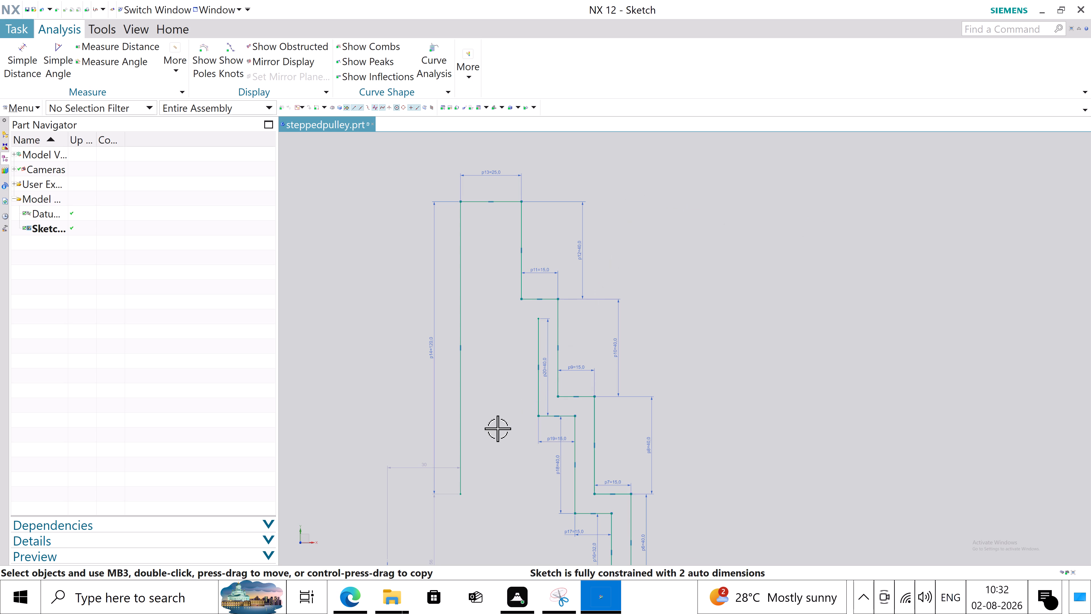
# Set the horizontal distance from the vertical axis to the 120 mm vertical line to 15 mm.
pyautogui.doubleClick(425, 468)
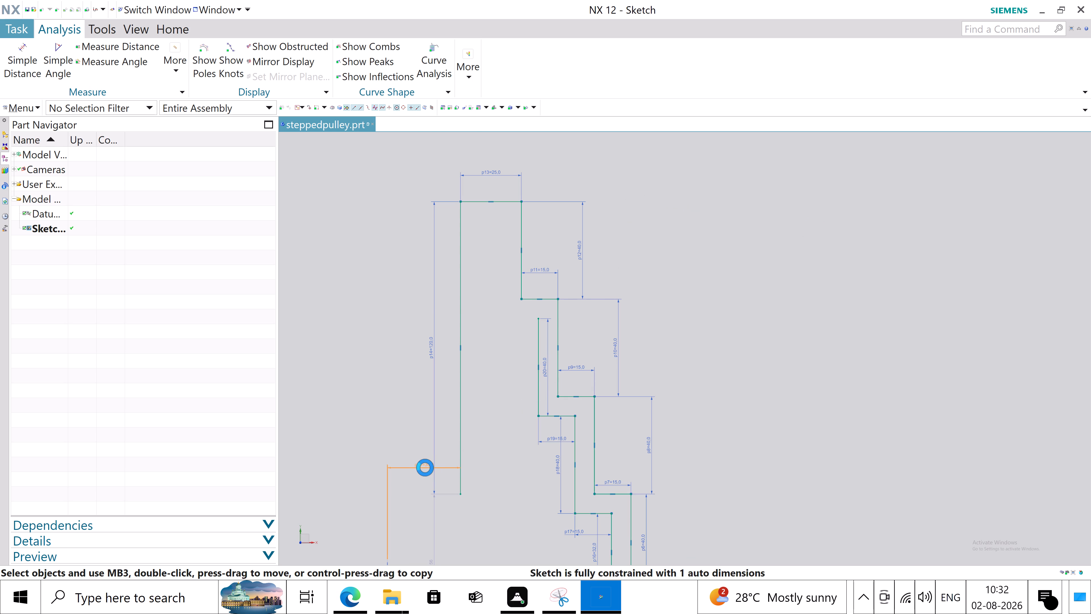
pyautogui.write('15')
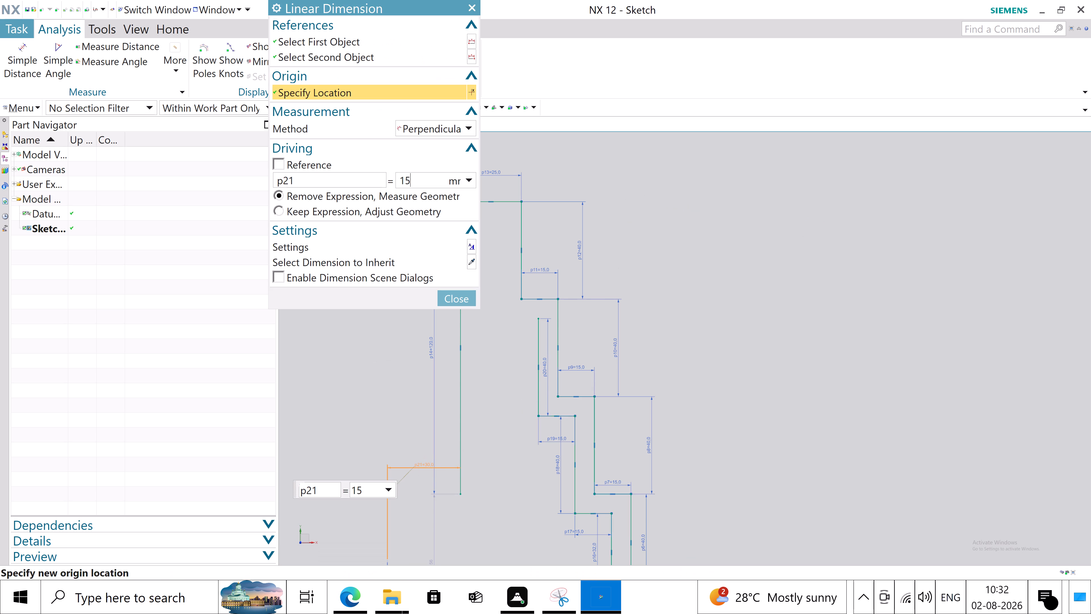
pyautogui.press('Return')
pyautogui.scroll(-2, 568, 360)
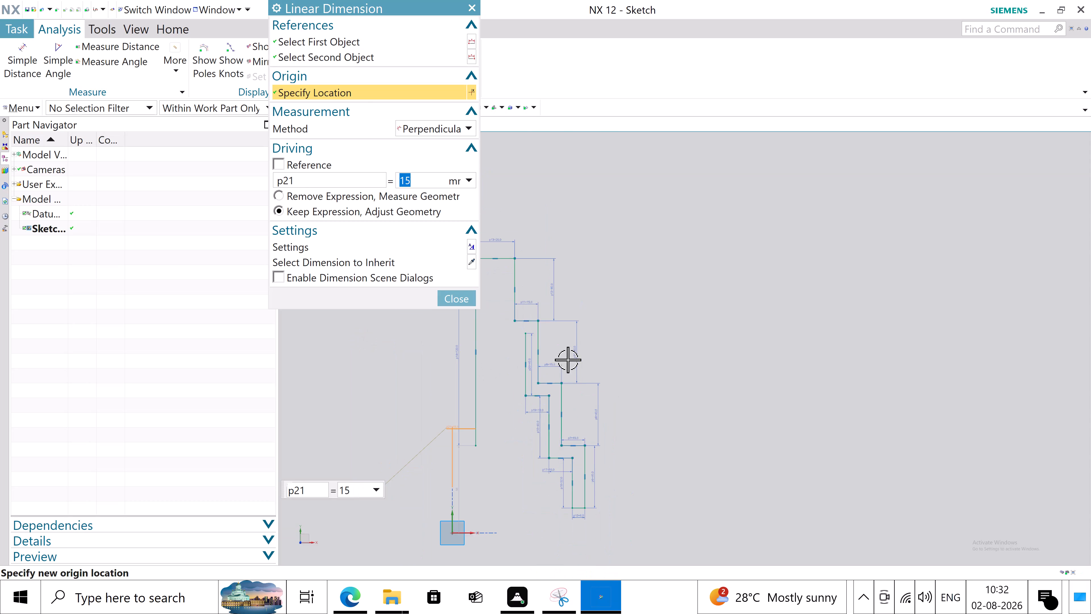
pyautogui.scroll(-1, 568, 360)
pyautogui.scroll(2, 536, 382)
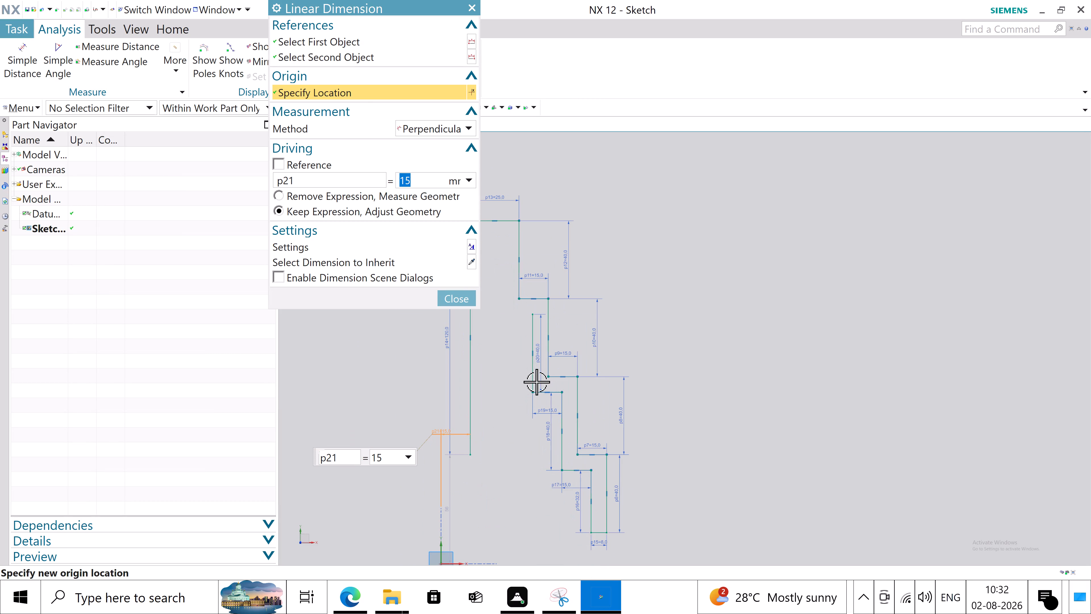
pyautogui.scroll(-1, 536, 382)
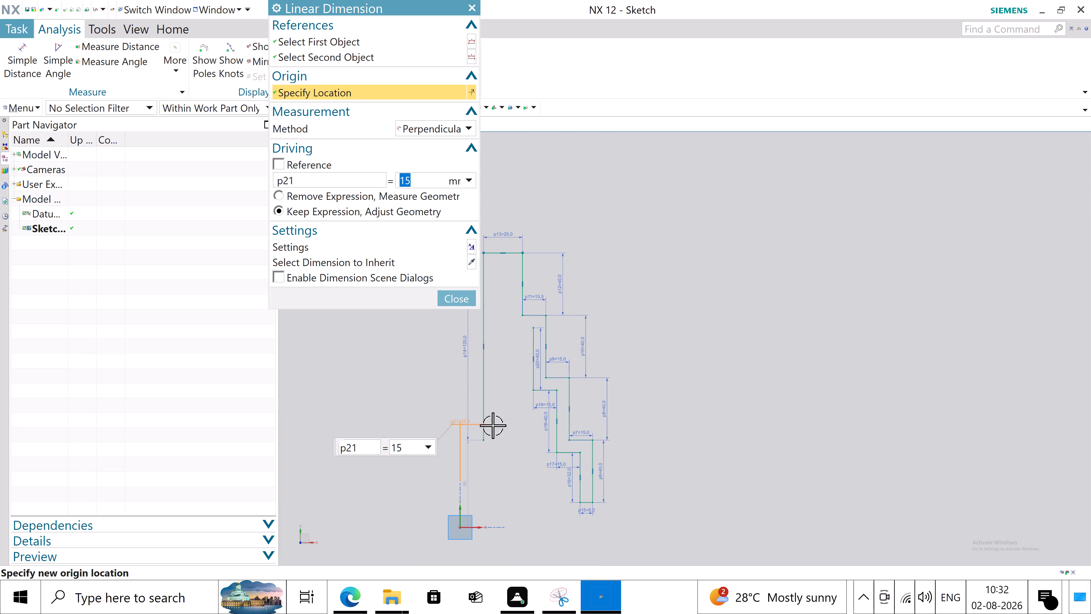
# Set the vertical distance from the horizontal axis to the lower end of the 120 mm line to 40 mm.
pyautogui.doubleClick(469, 490)
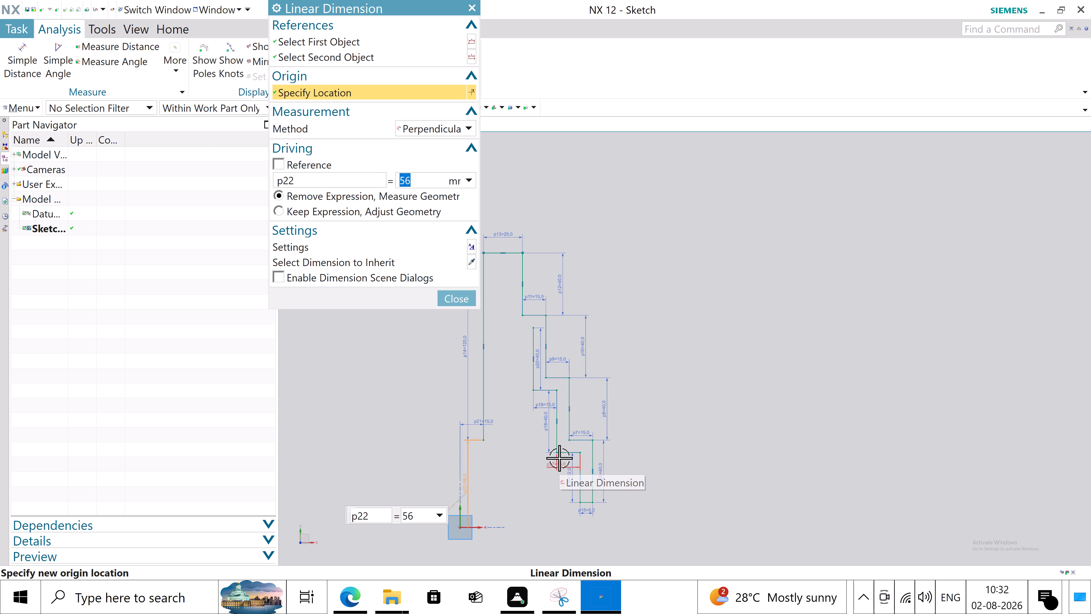
pyautogui.write('40')
pyautogui.press('Return')
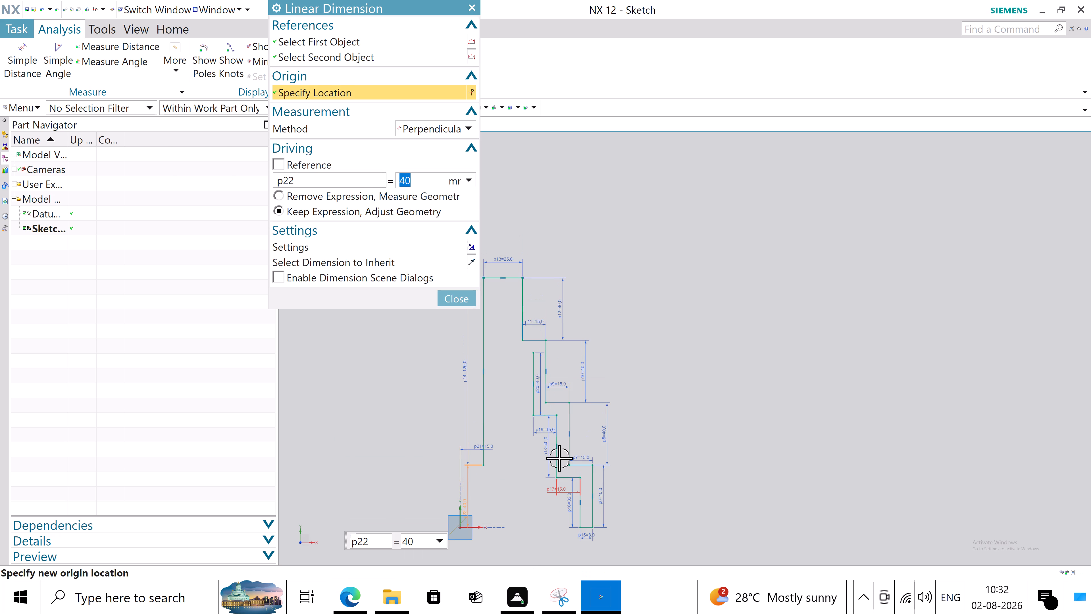
pyautogui.click(437, 298)
pyautogui.click(455, 298)
pyautogui.scroll(3, 487, 463)
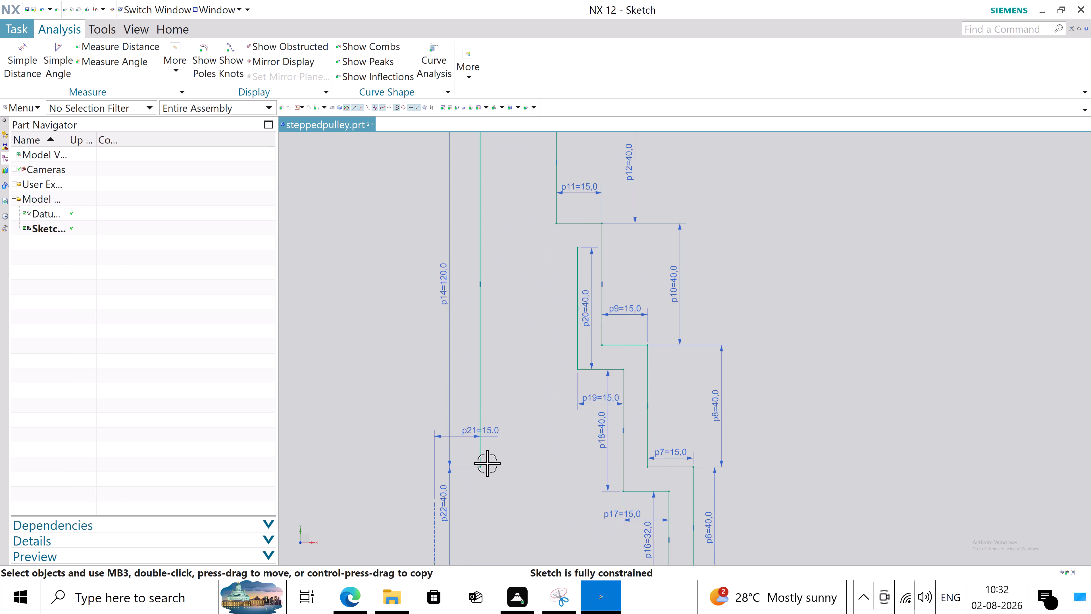
pyautogui.scroll(-1, 487, 463)
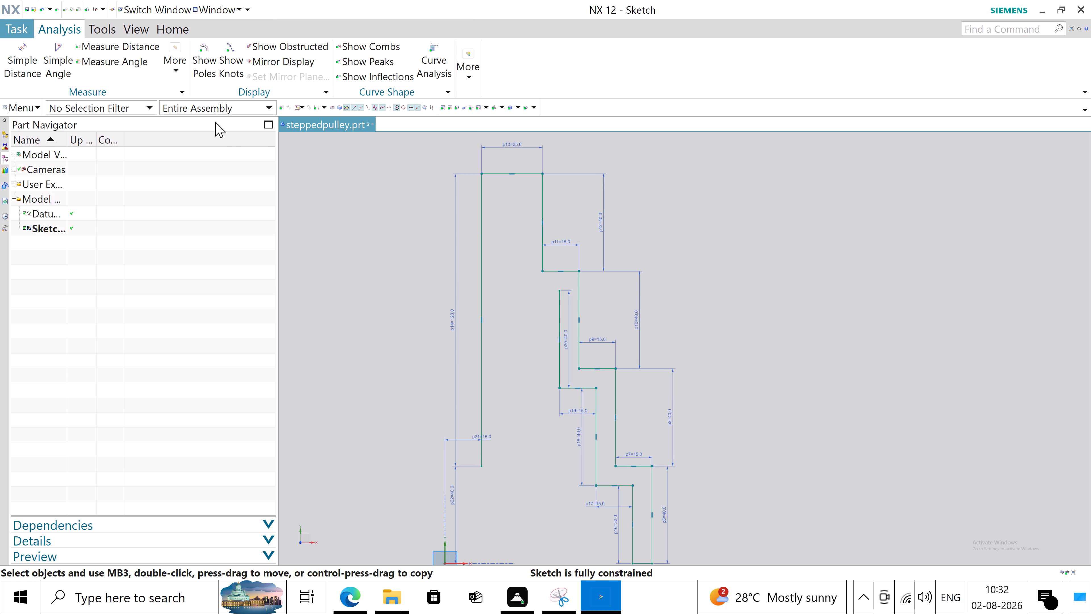
# Draw a 15 mm horizontal line inward from the lower end of the 120 mm vertical line.
pyautogui.click(184, 24)
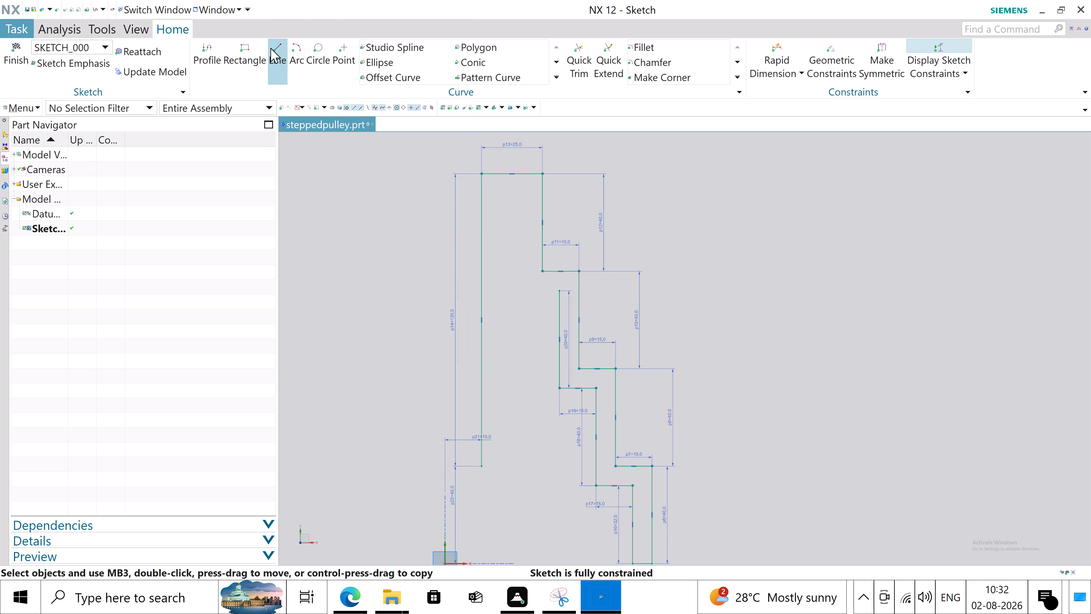
pyautogui.click(272, 48)
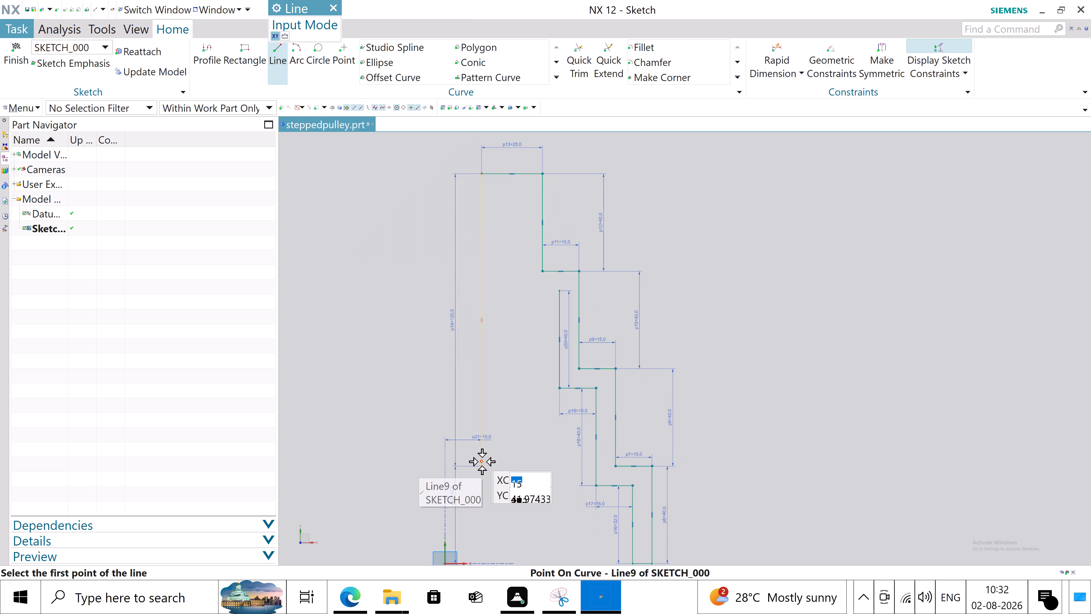
pyautogui.click(479, 467)
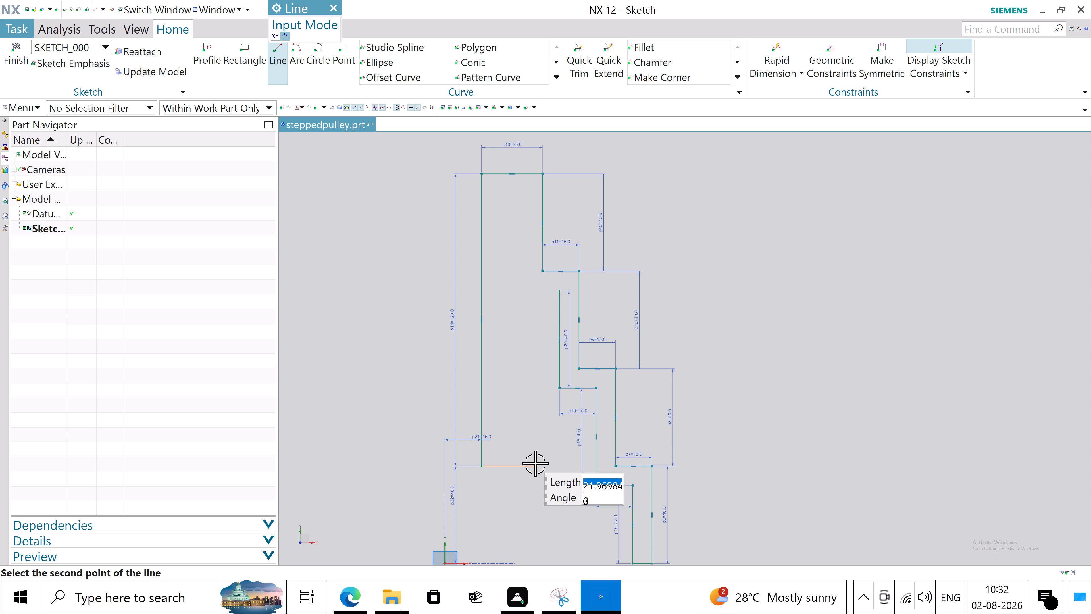
pyautogui.write('15')
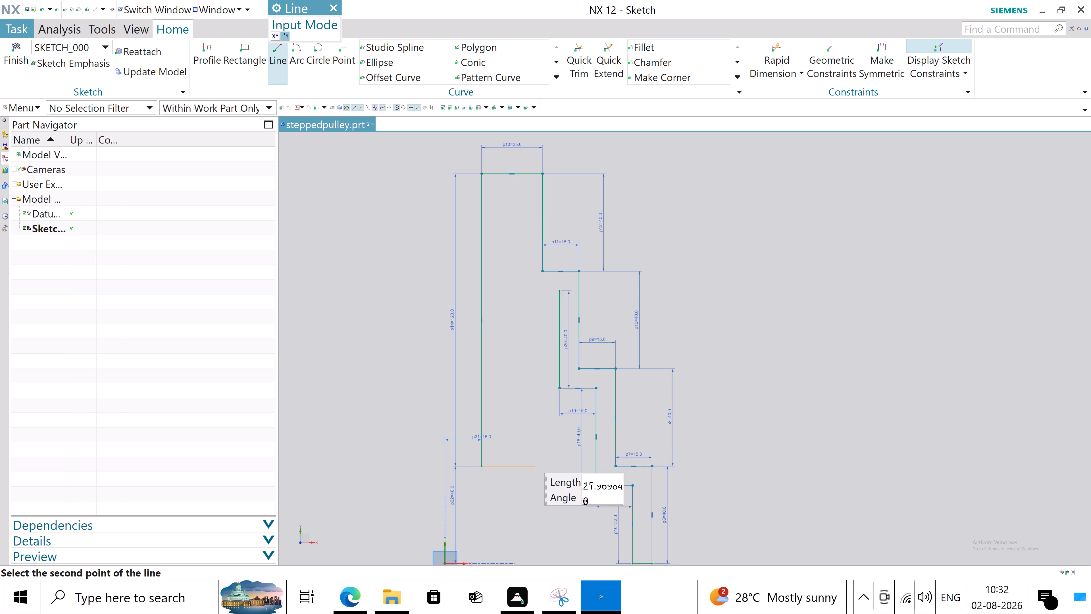
pyautogui.press('Return')
pyautogui.press('Return')
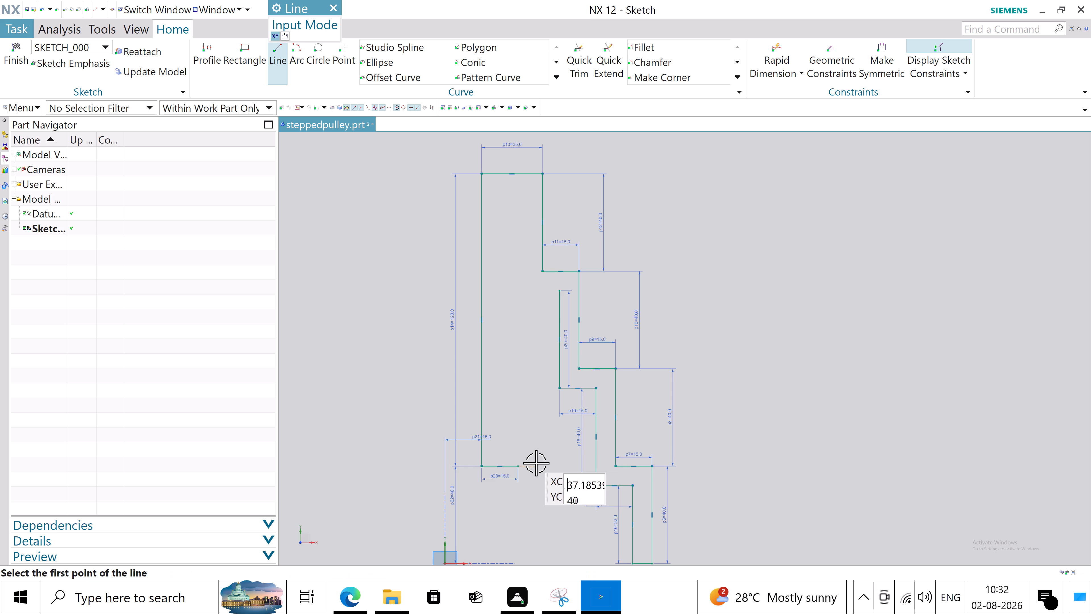
# Draw a vertical line about 79 mm long upward from the free end of the 15 mm bottom line.
pyautogui.click(520, 465)
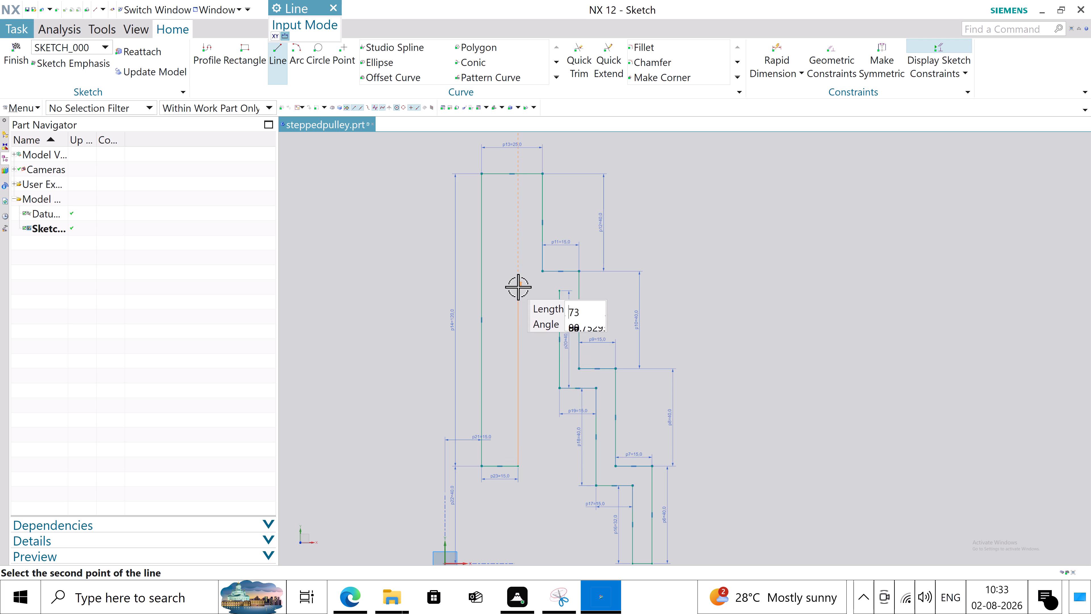
pyautogui.click(518, 275)
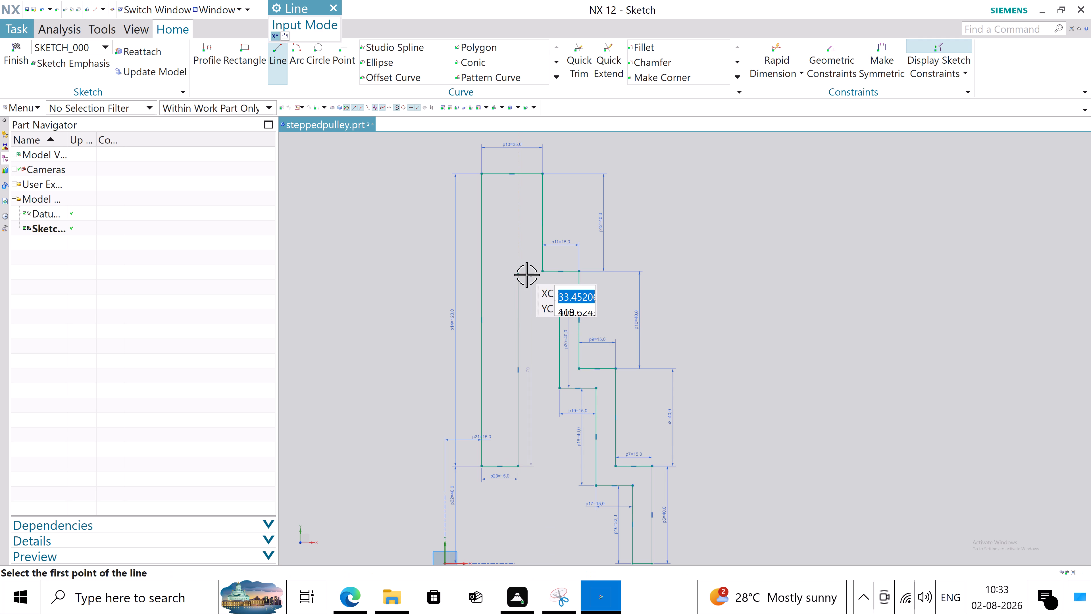
pyautogui.press('Escape')
# Draw a horizontal line about 23 mm long from the top of the uppermost inner 40 mm line, crossing the 79 mm vertical line.
pyautogui.scroll(3, 559, 304)
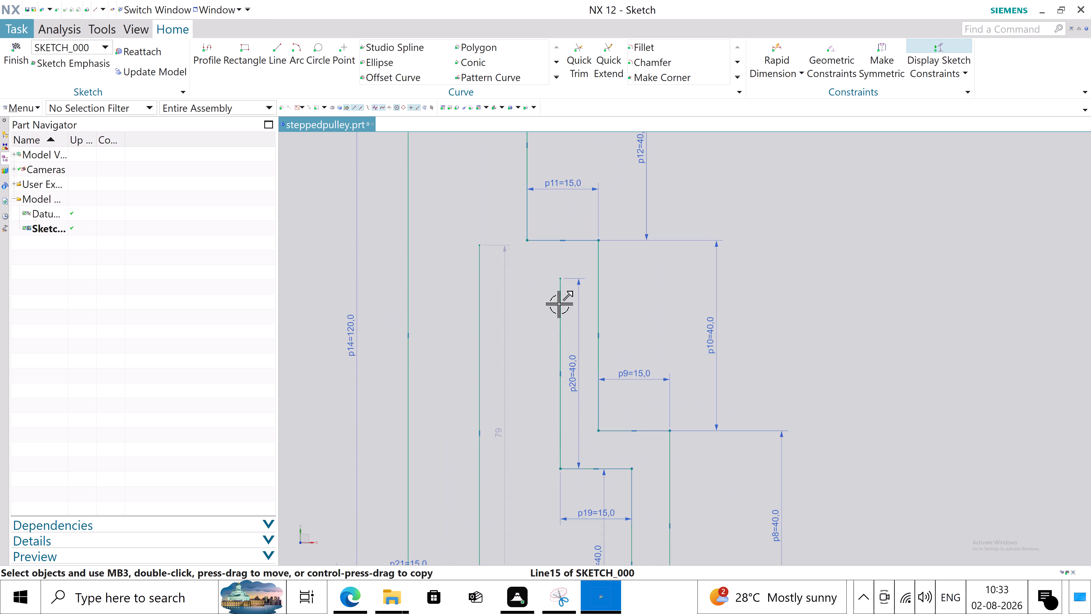
pyautogui.click(271, 49)
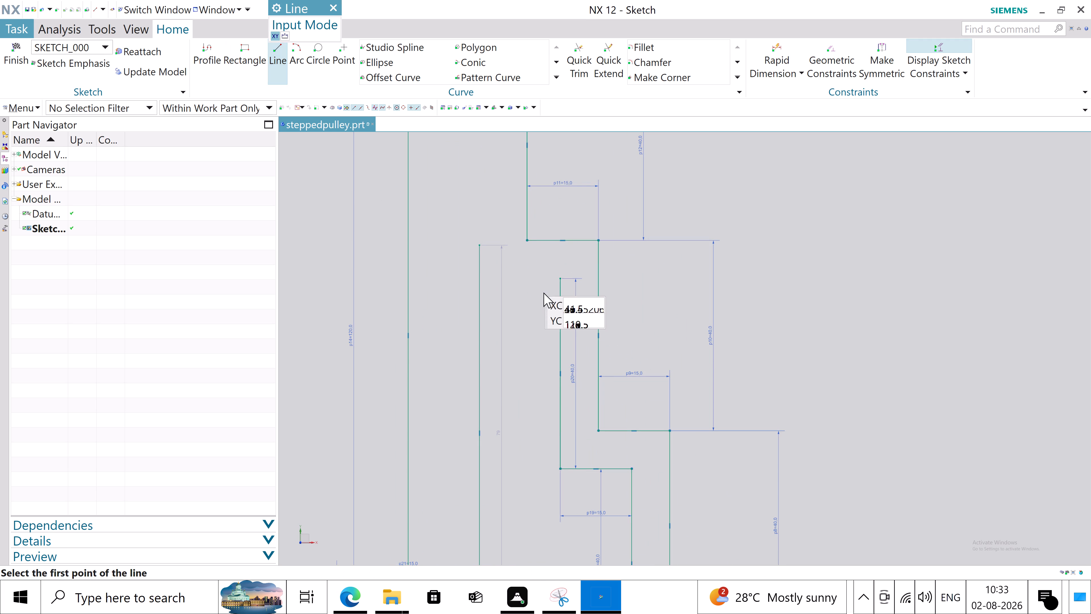
pyautogui.click(560, 278)
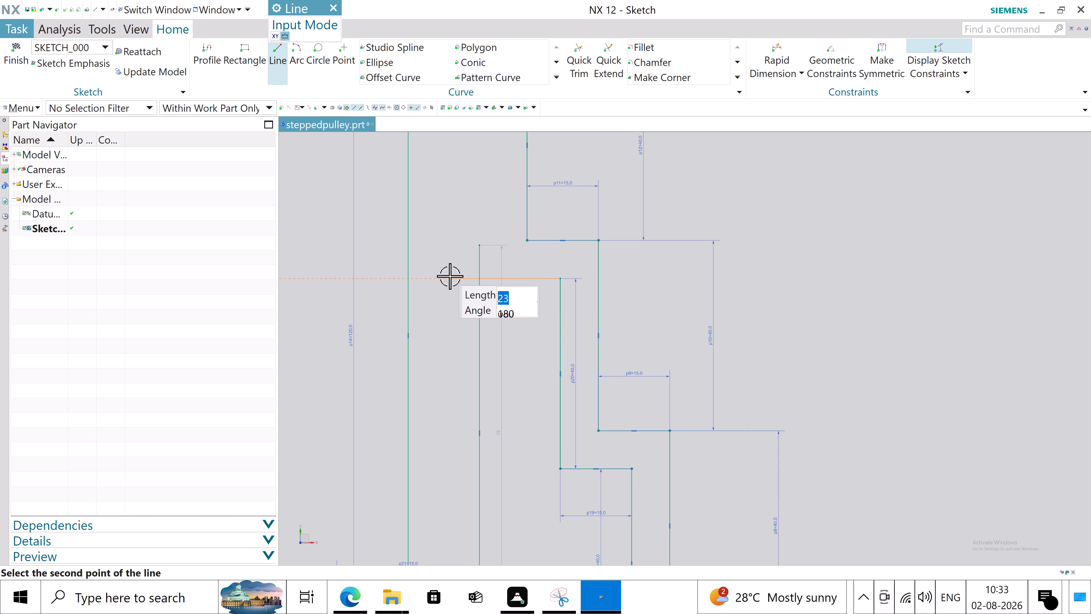
pyautogui.click(450, 276)
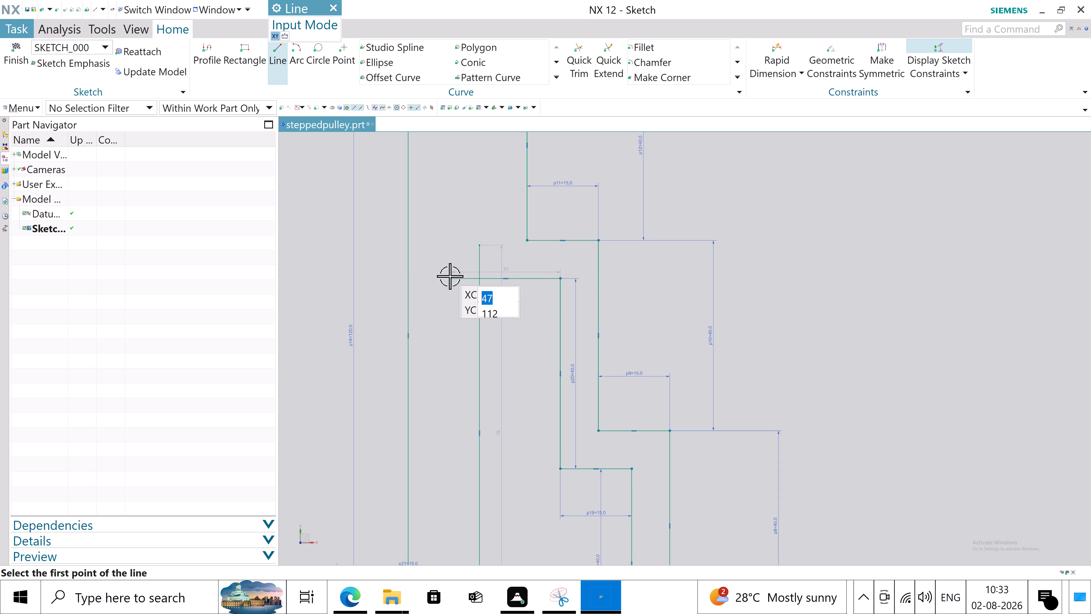
pyautogui.press('Escape')
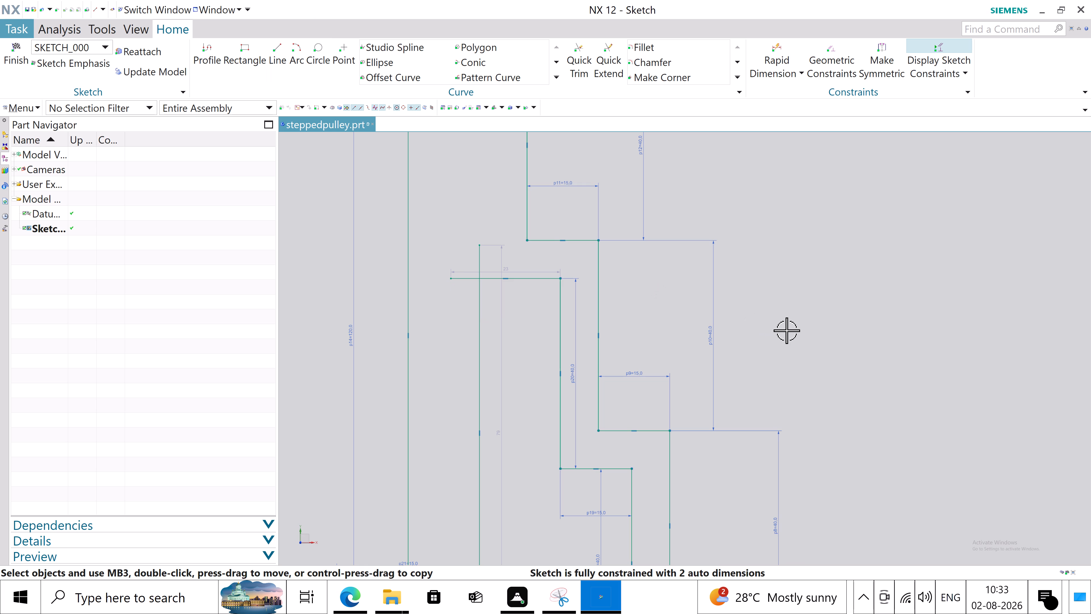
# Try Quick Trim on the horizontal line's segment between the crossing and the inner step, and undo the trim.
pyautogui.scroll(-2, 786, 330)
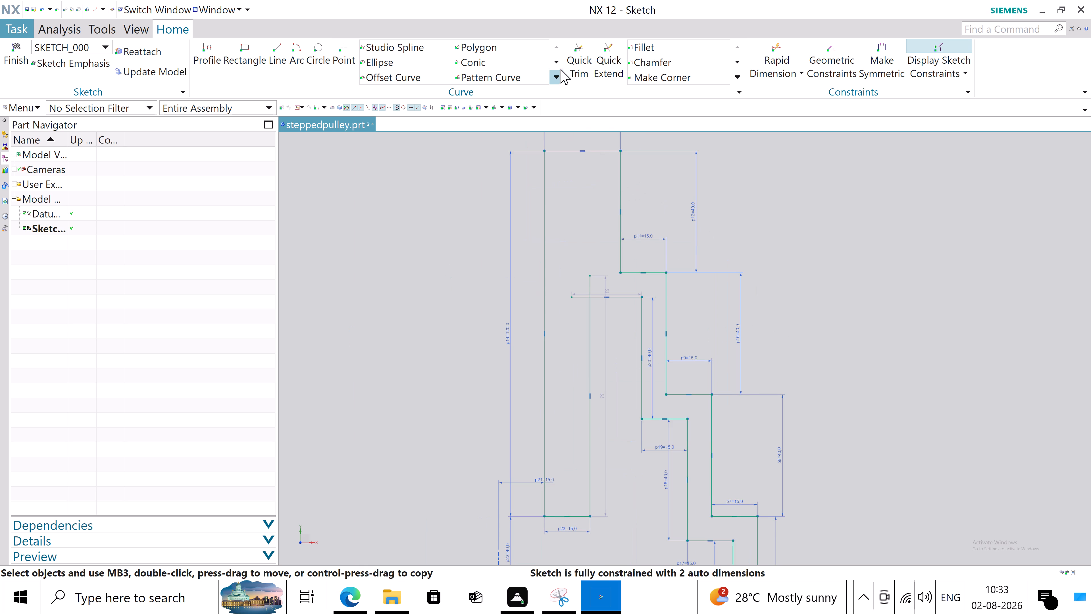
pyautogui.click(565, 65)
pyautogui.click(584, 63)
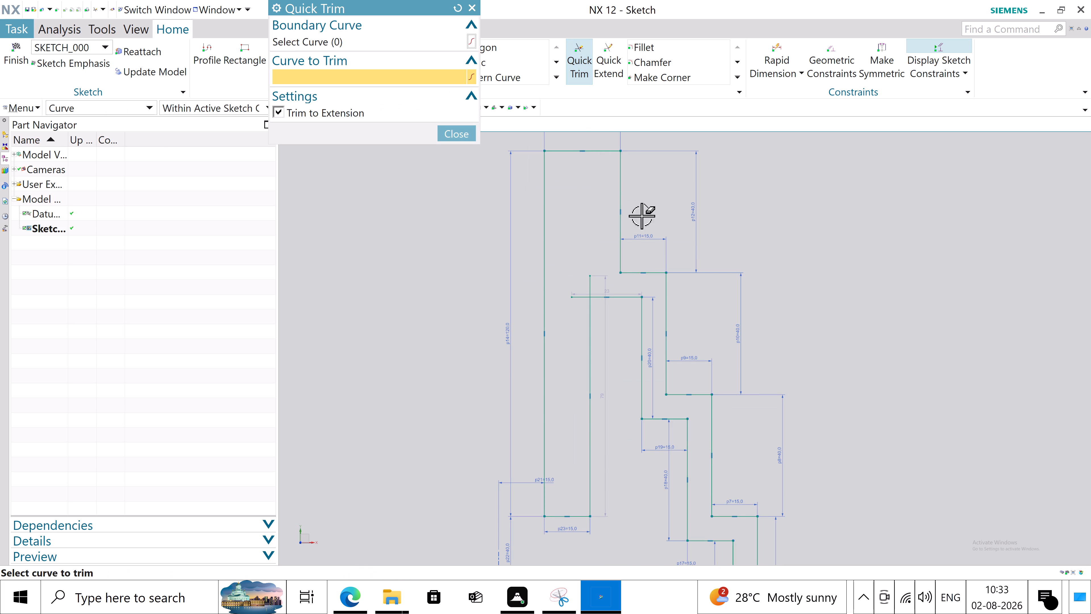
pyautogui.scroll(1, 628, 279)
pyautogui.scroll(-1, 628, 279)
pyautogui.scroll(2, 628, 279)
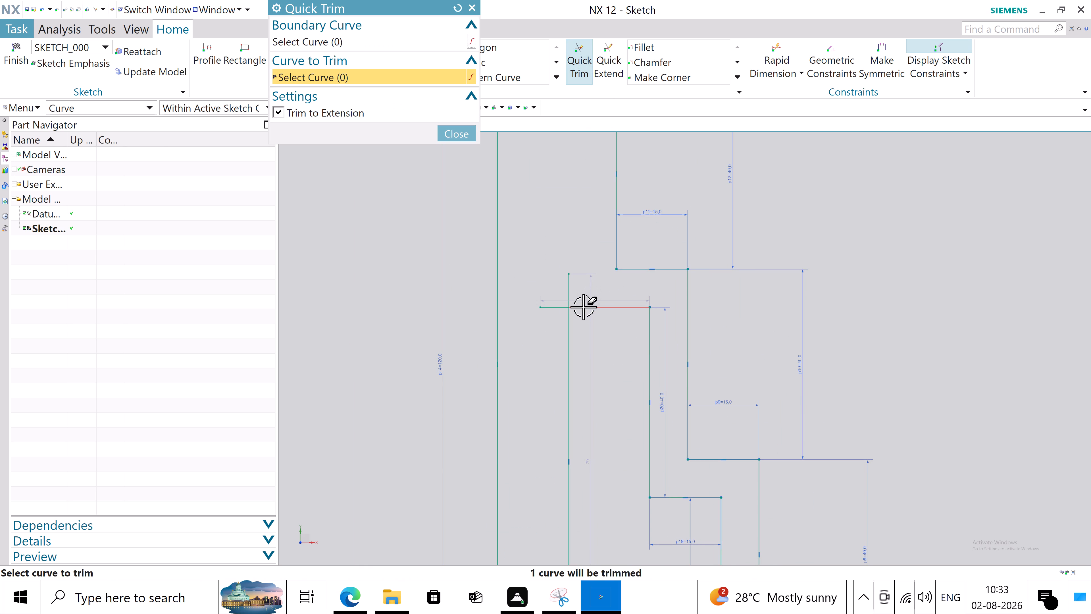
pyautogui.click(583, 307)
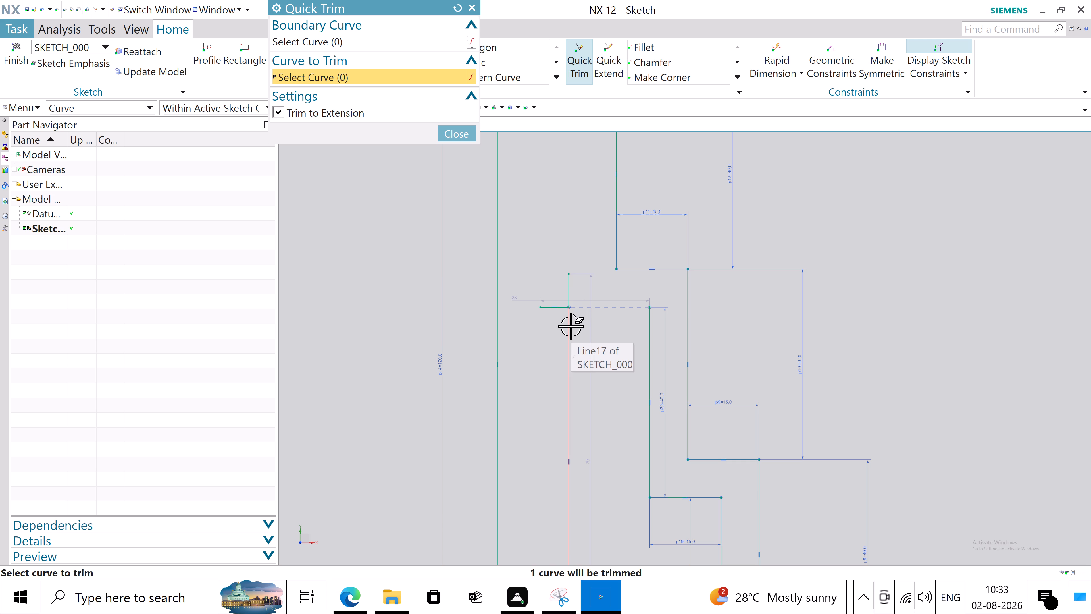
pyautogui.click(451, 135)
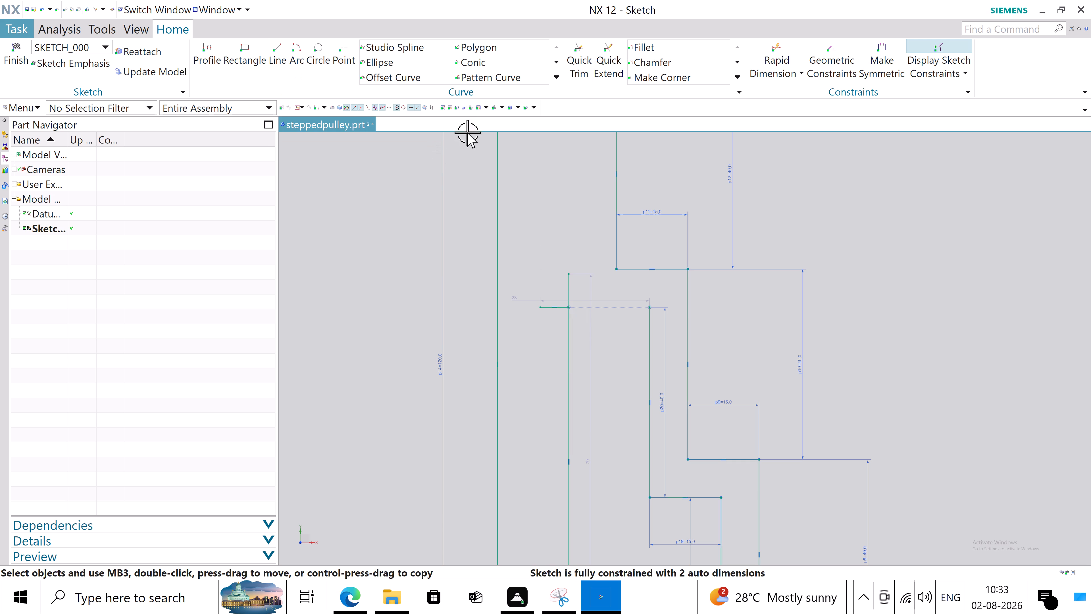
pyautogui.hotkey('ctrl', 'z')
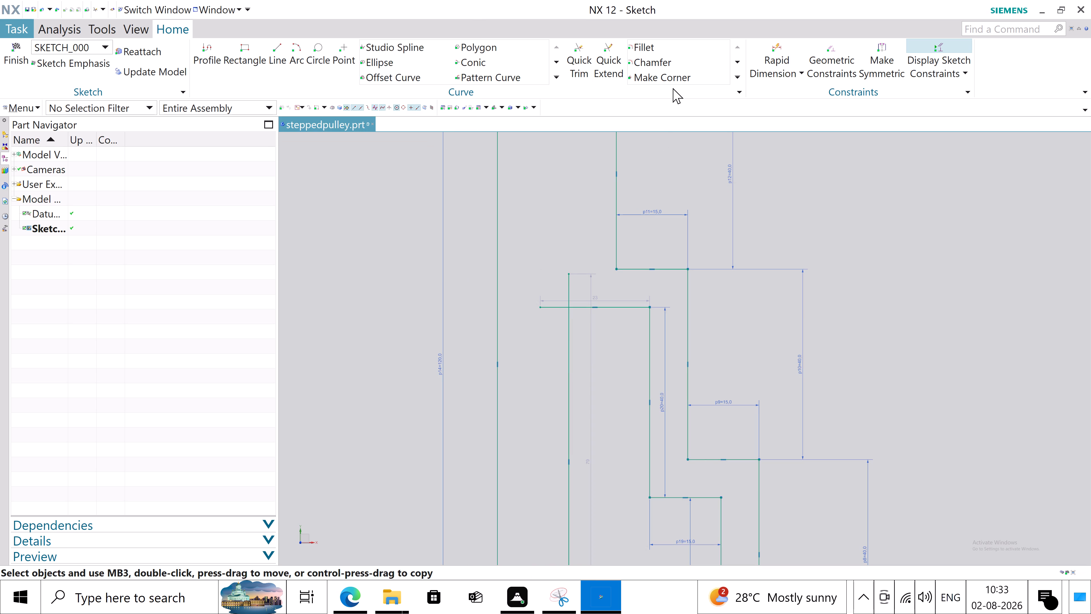
# Make a corner between the top inner horizontal line and the 79 mm vertical line, removing both overhanging ends.
pyautogui.click(672, 78)
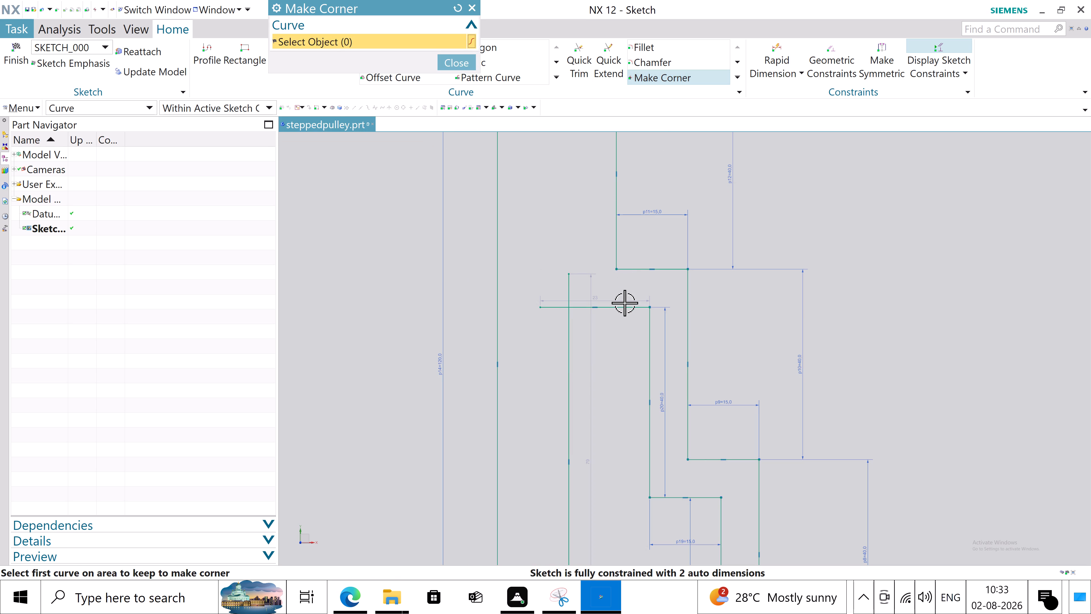
pyautogui.click(624, 305)
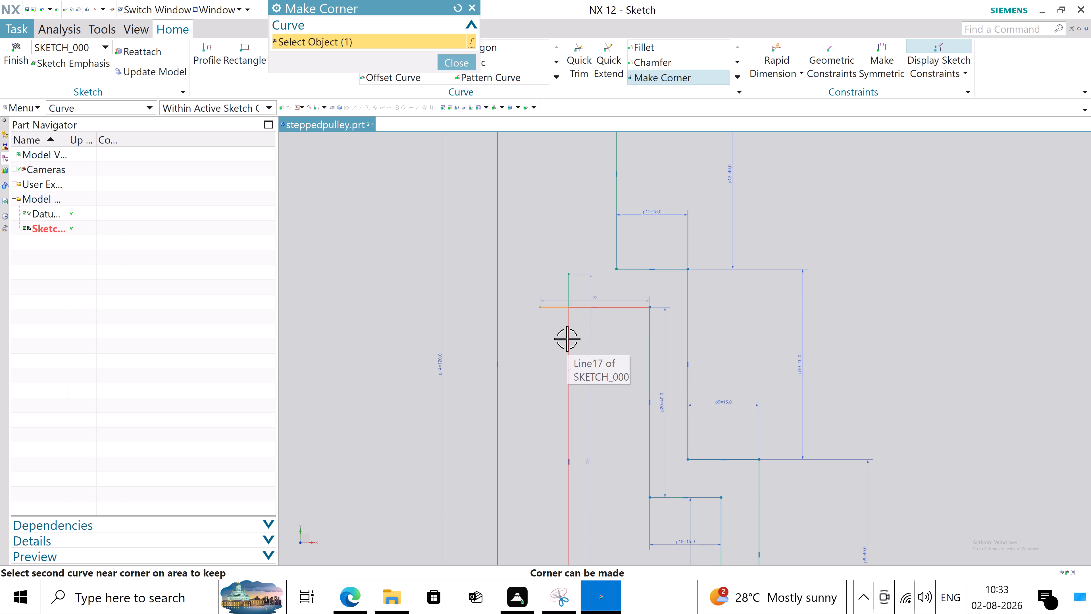
pyautogui.click(567, 339)
pyautogui.scroll(-6, 572, 299)
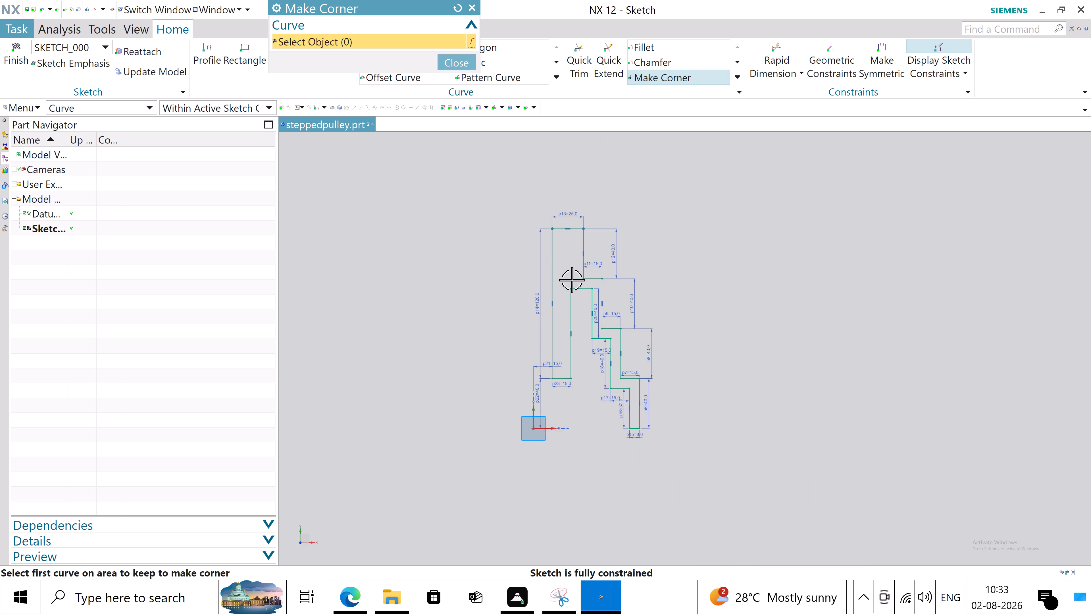
pyautogui.scroll(2, 644, 360)
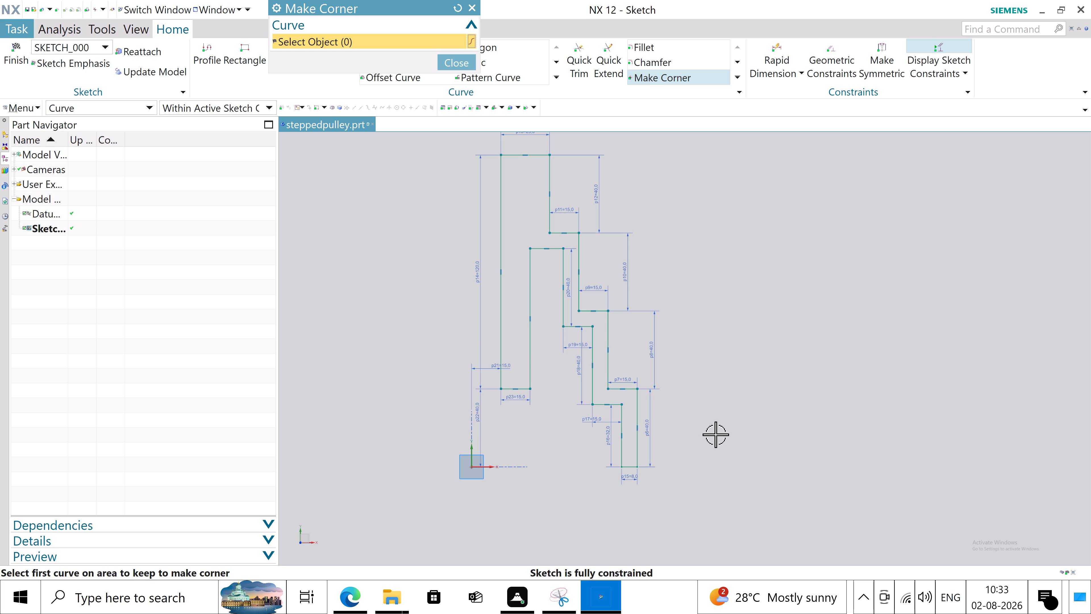
pyautogui.click(463, 65)
# Finish the pulley profile sketch.
pyautogui.click(22, 74)
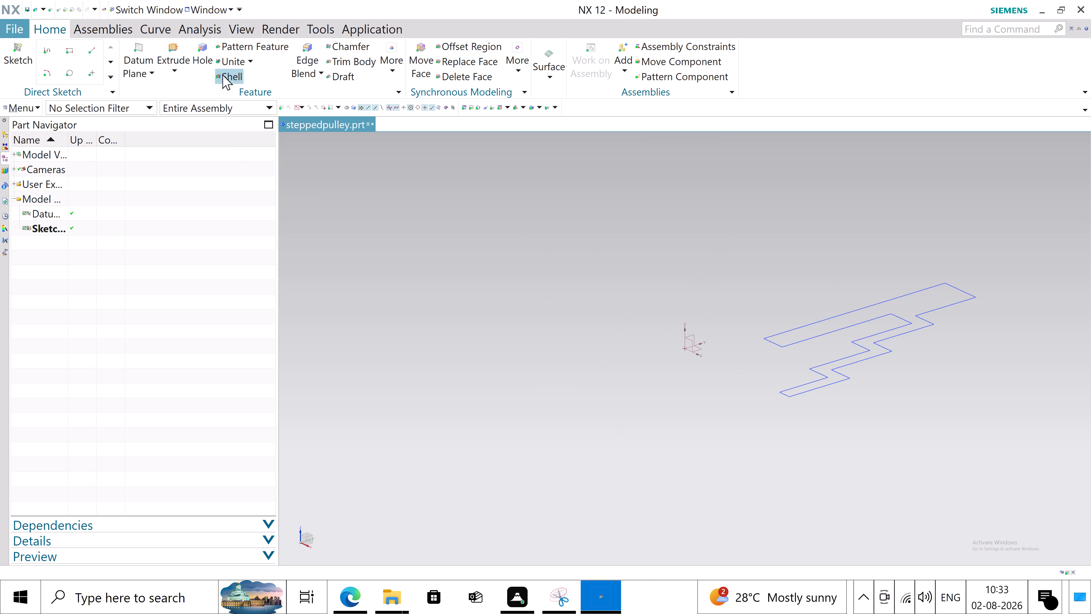
# Set up a 360° Revolve of the whole pulley sketch along the -YC axis, with a Cursor Location axis point near the datum origin.
pyautogui.click(179, 75)
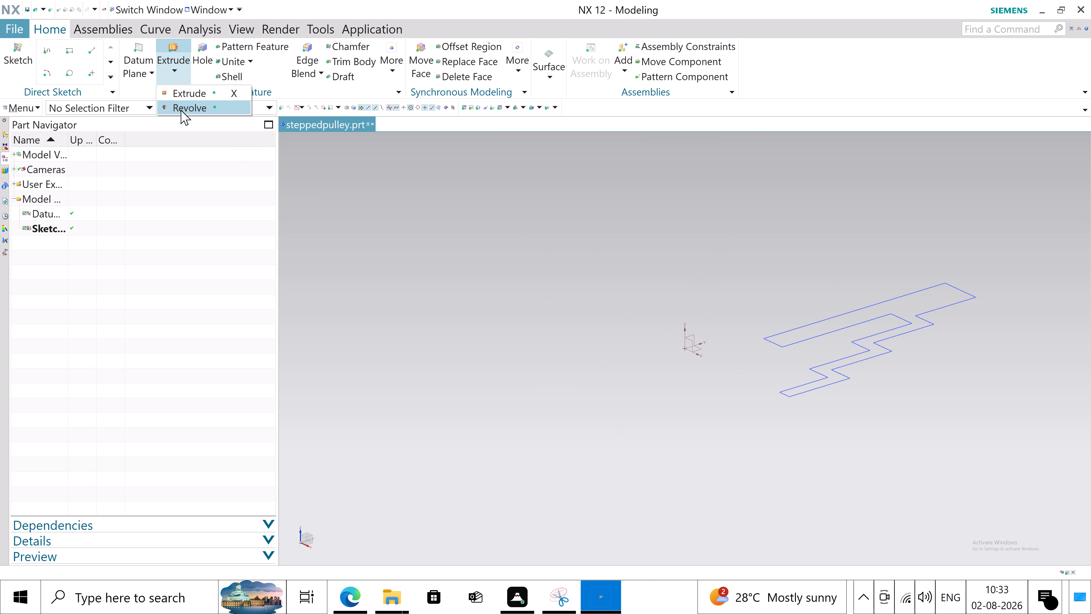
pyautogui.click(181, 110)
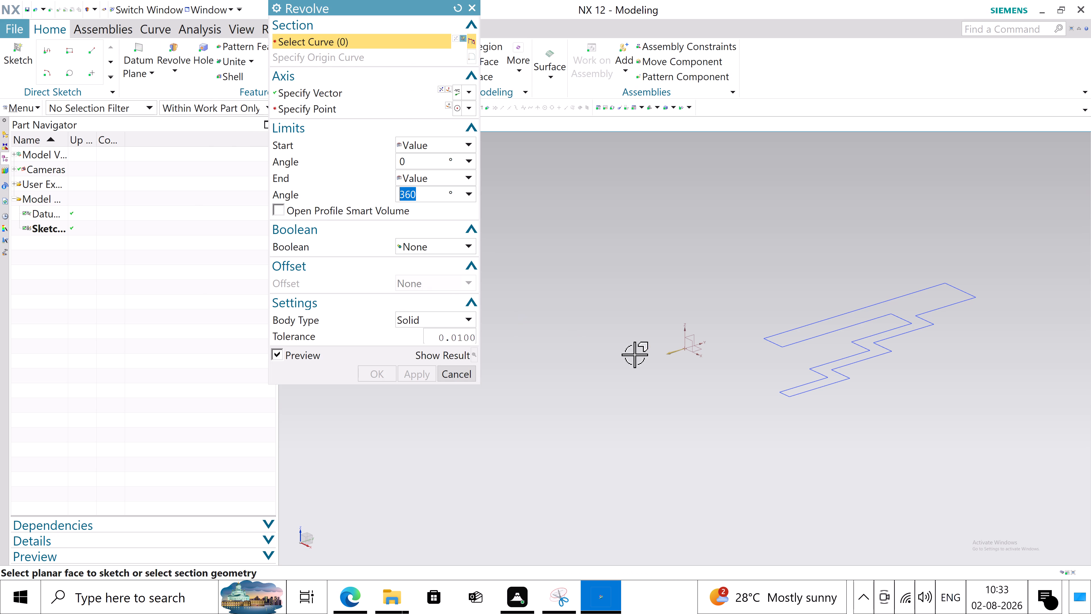
pyautogui.click(871, 350)
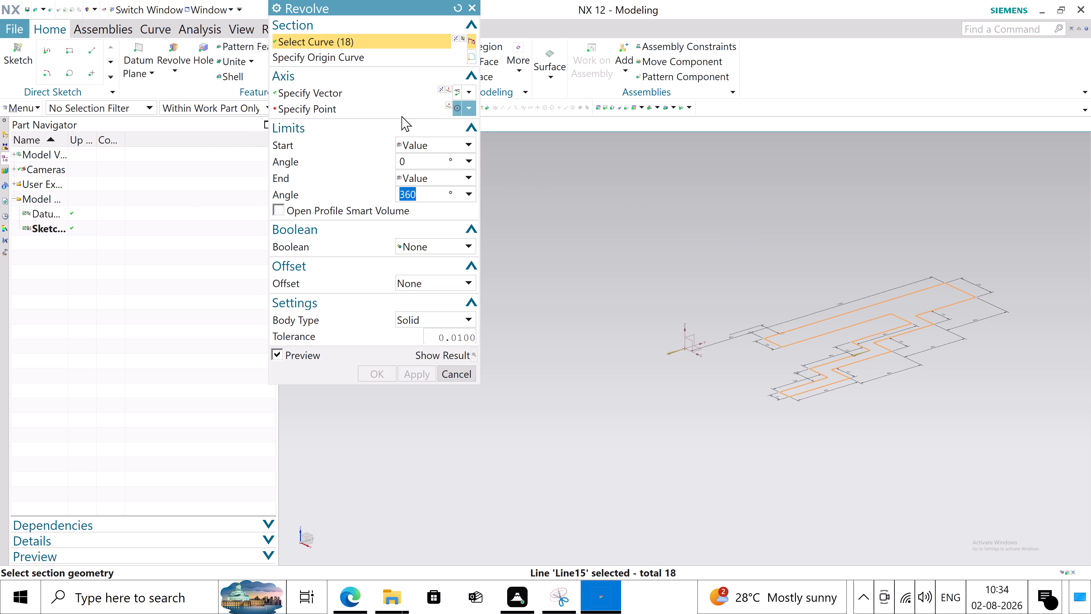
pyautogui.click(343, 96)
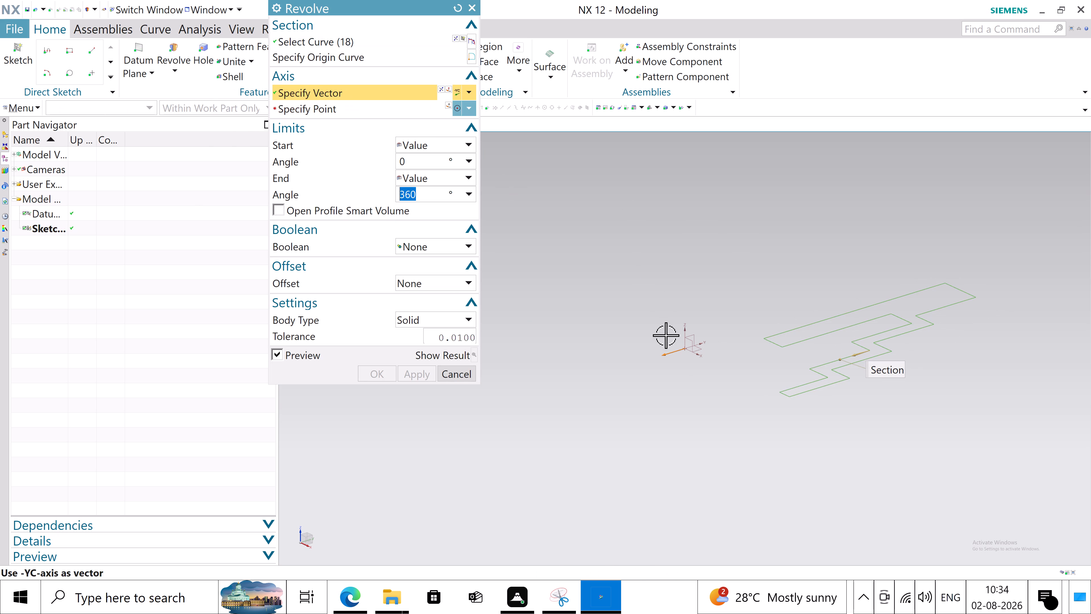
pyautogui.click(318, 115)
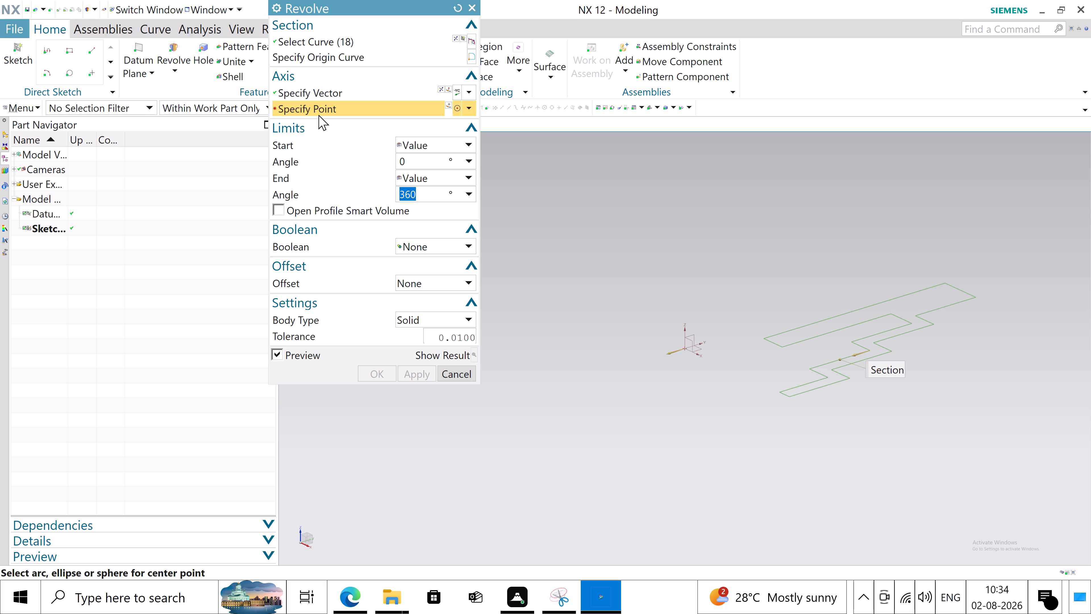
pyautogui.click(469, 108)
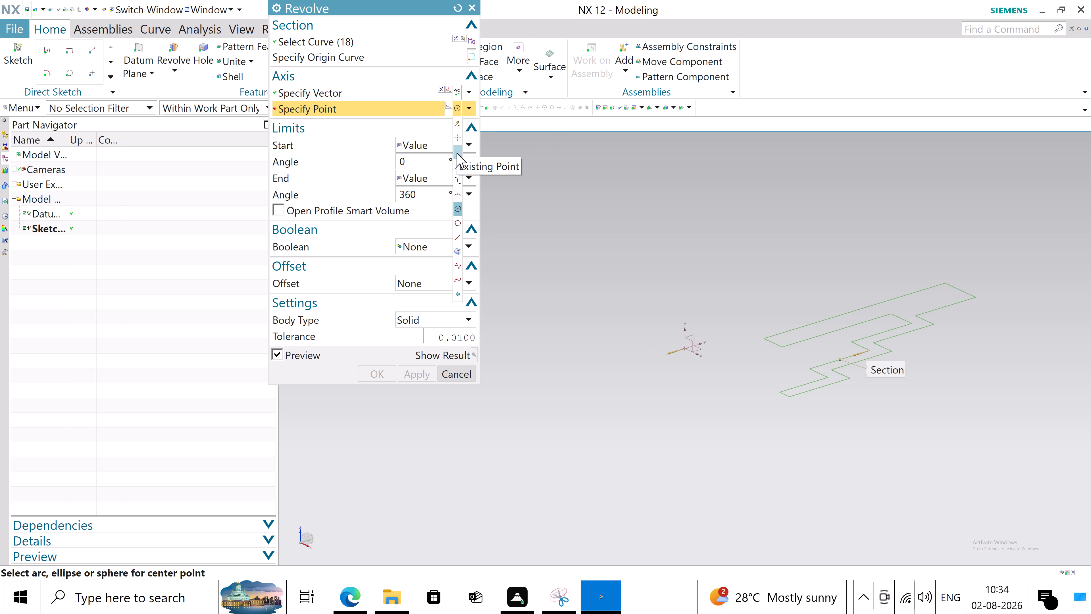
pyautogui.click(459, 139)
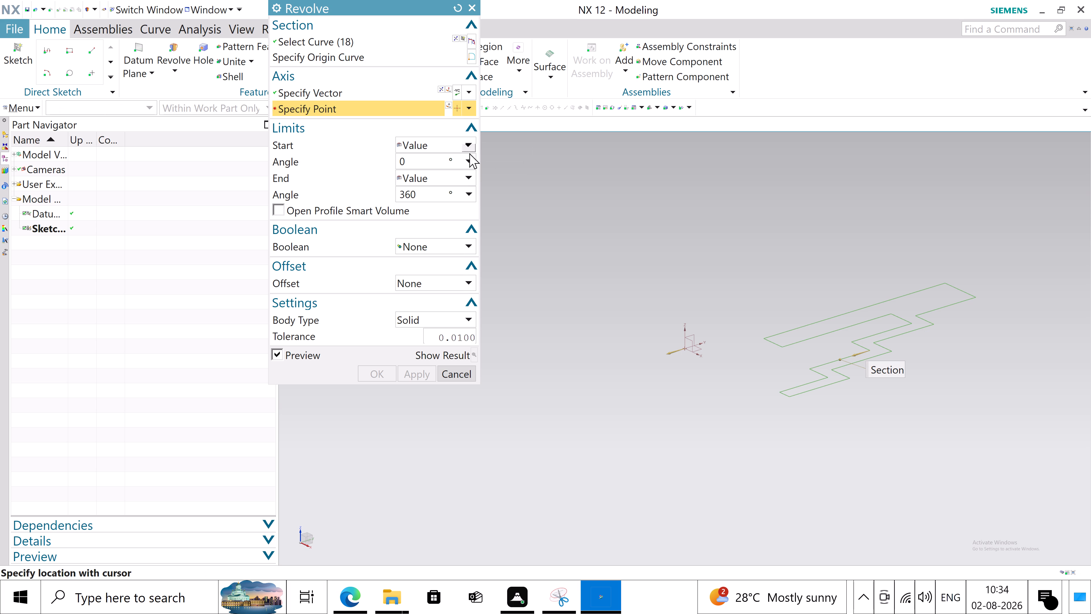
pyautogui.click(687, 347)
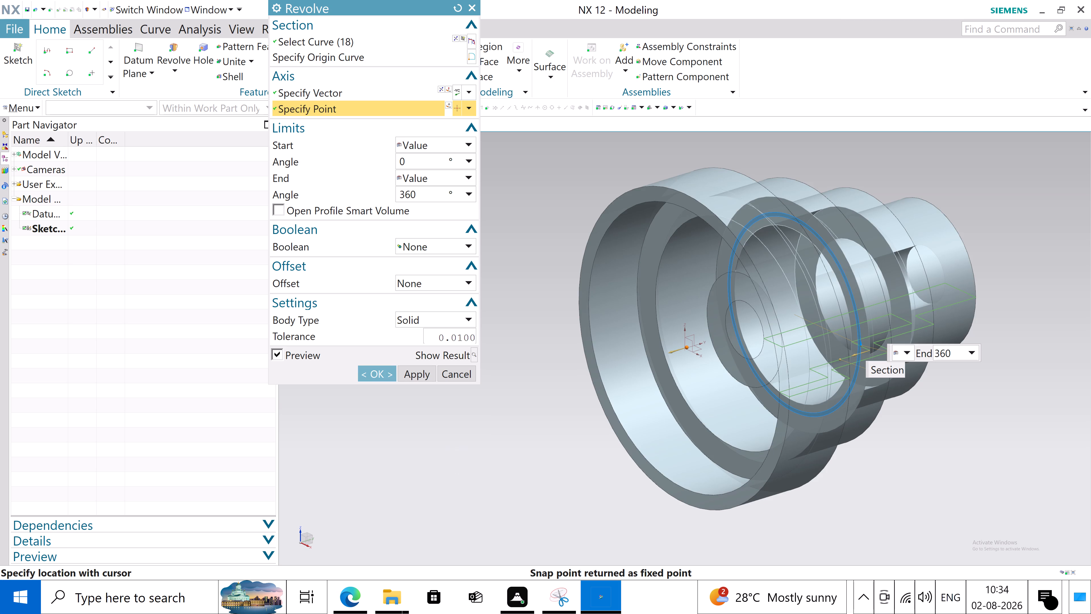
# Respecify the revolve's axis point as an existing point at the origin of the datum coordinate system.
pyautogui.scroll(4, 716, 358)
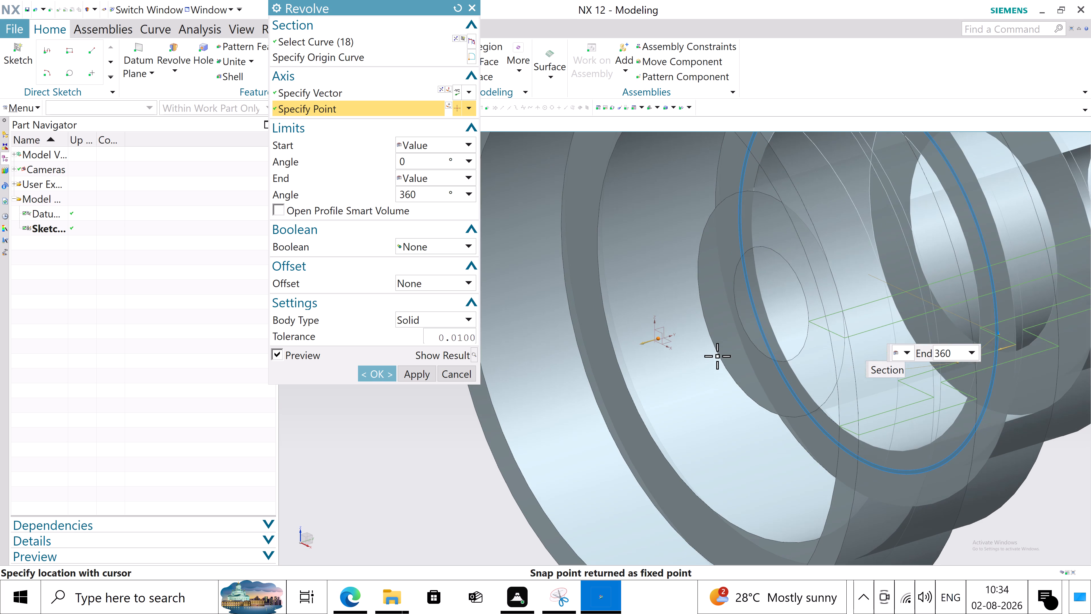
pyautogui.scroll(10, 662, 353)
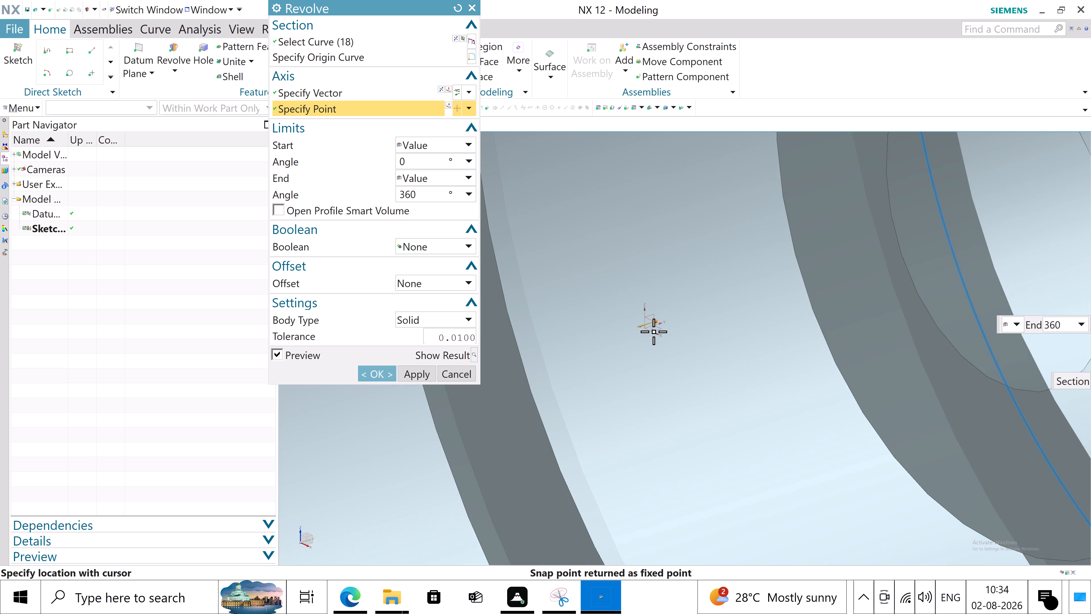
pyautogui.scroll(5, 653, 331)
pyautogui.scroll(4, 719, 348)
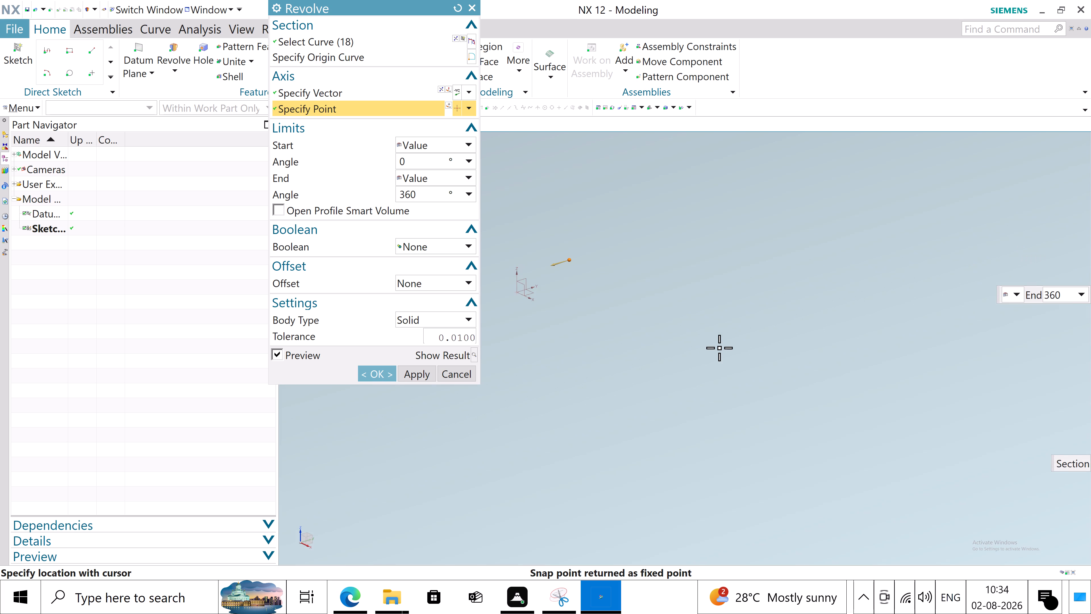
pyautogui.scroll(-1, 654, 323)
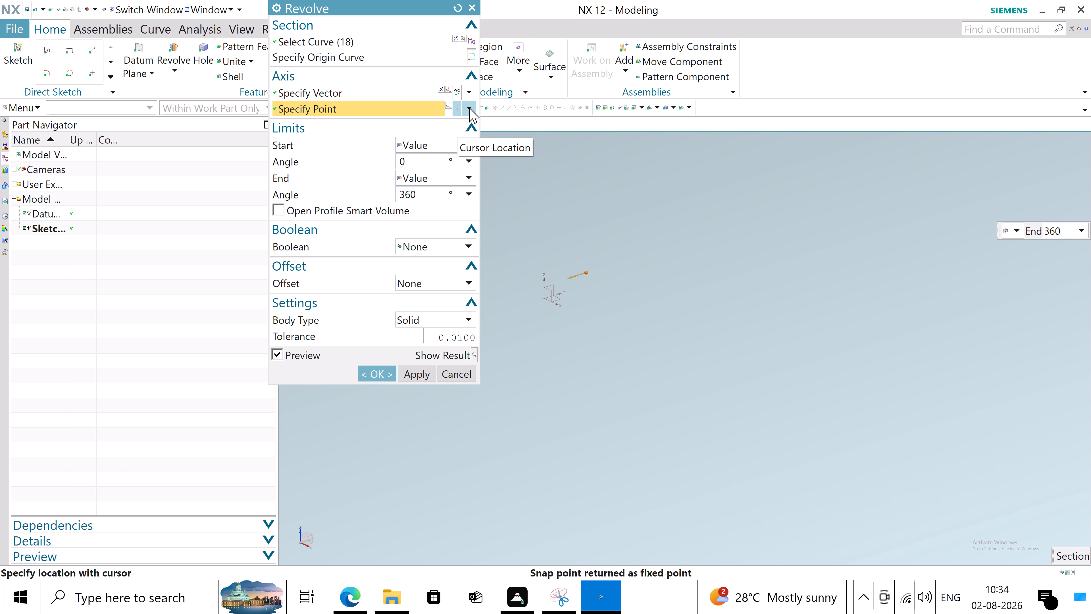
pyautogui.click(470, 107)
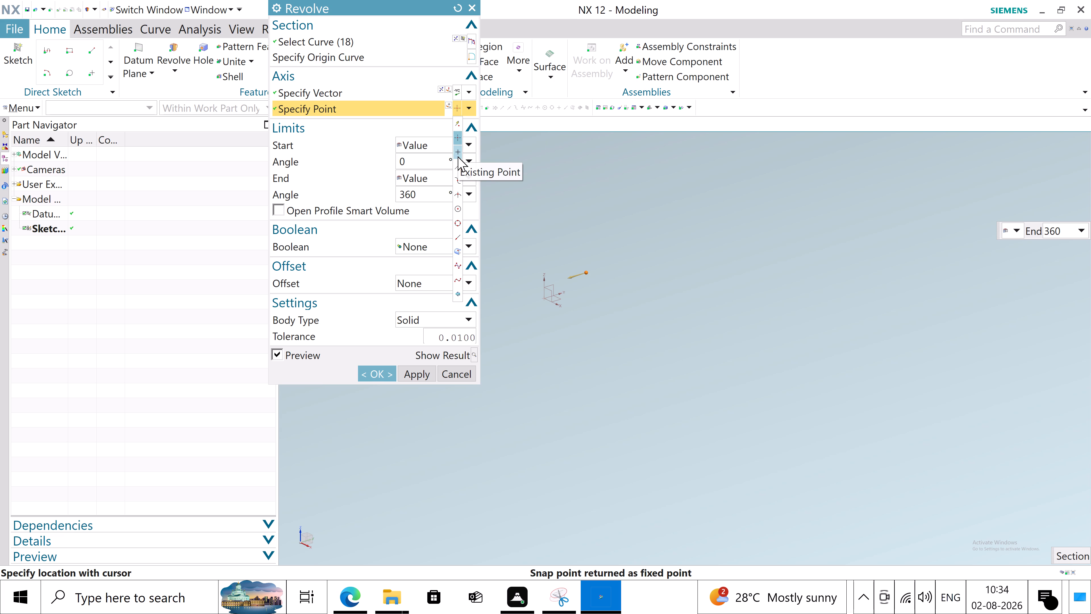
pyautogui.click(457, 235)
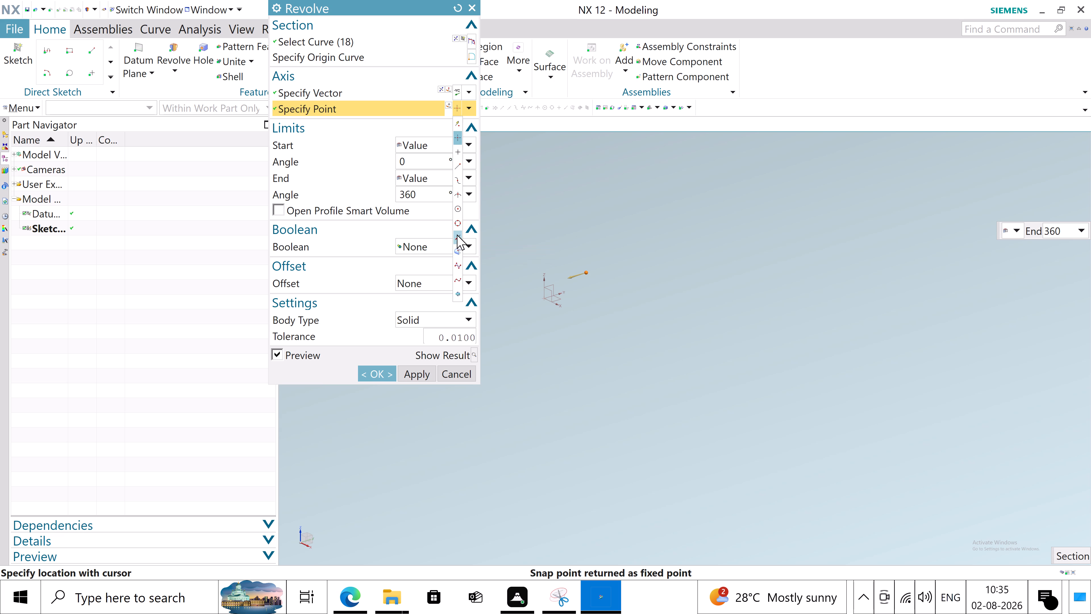
pyautogui.click(545, 300)
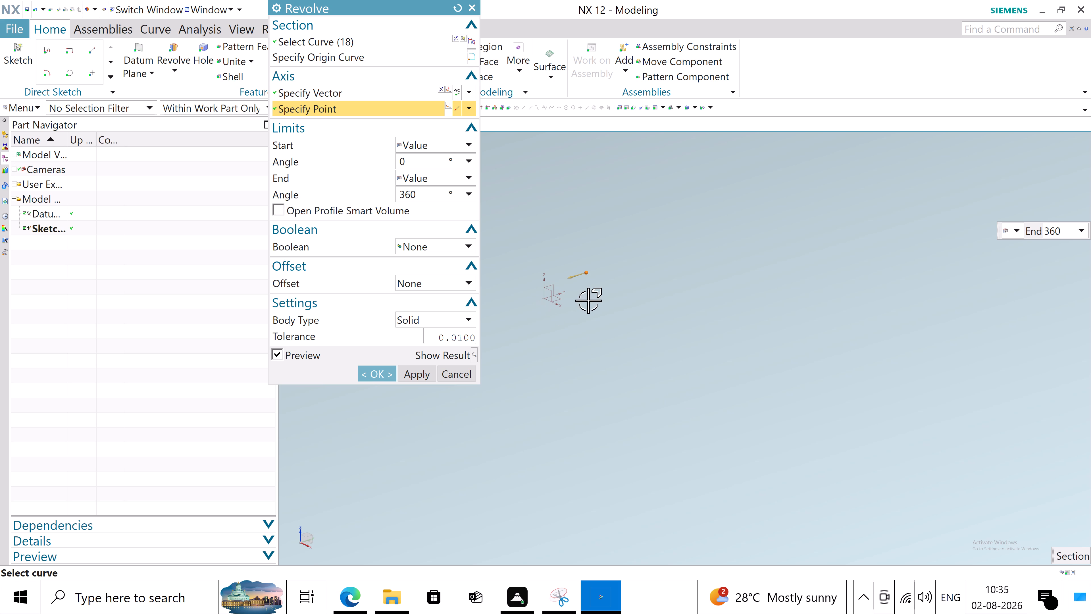
pyautogui.click(469, 111)
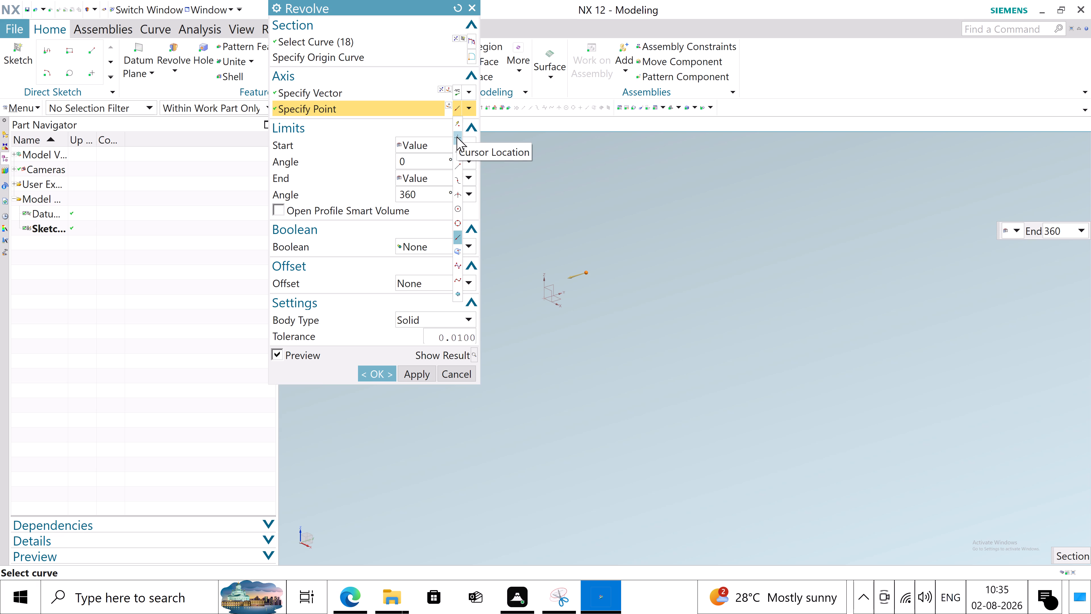
pyautogui.click(457, 156)
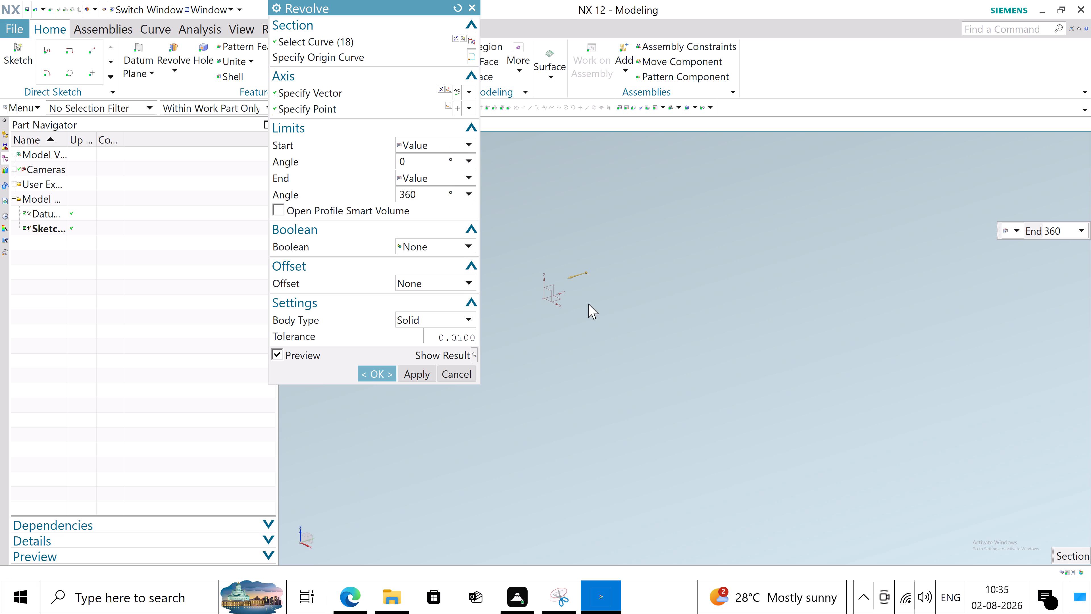
pyautogui.click(543, 299)
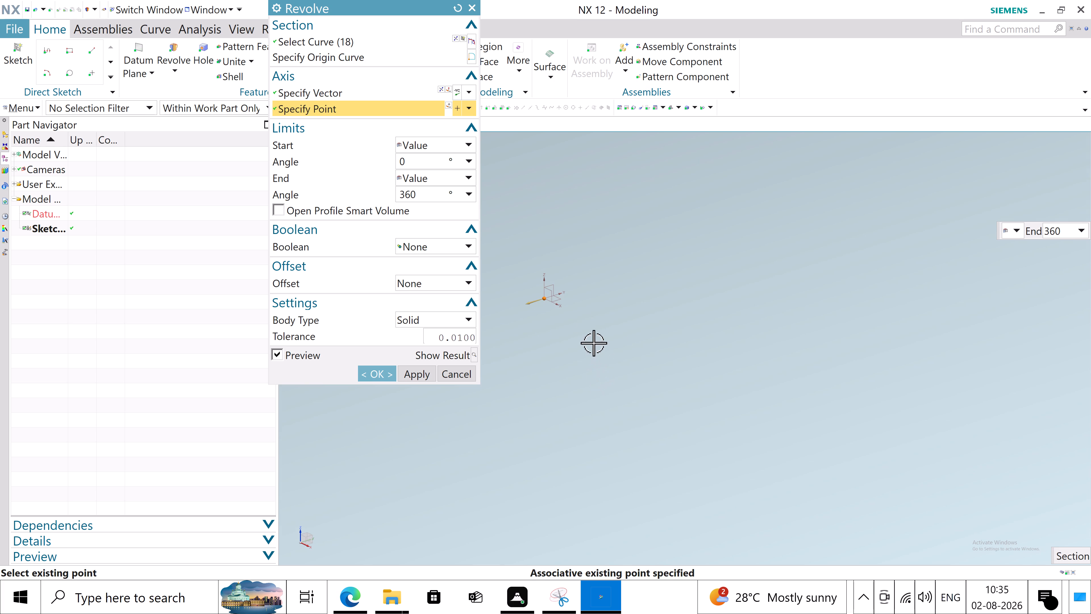
# Examine the full revolve preview of the pulley from its side, small end and open end.
pyautogui.scroll(-4, 549, 250)
pyautogui.scroll(-4, 557, 291)
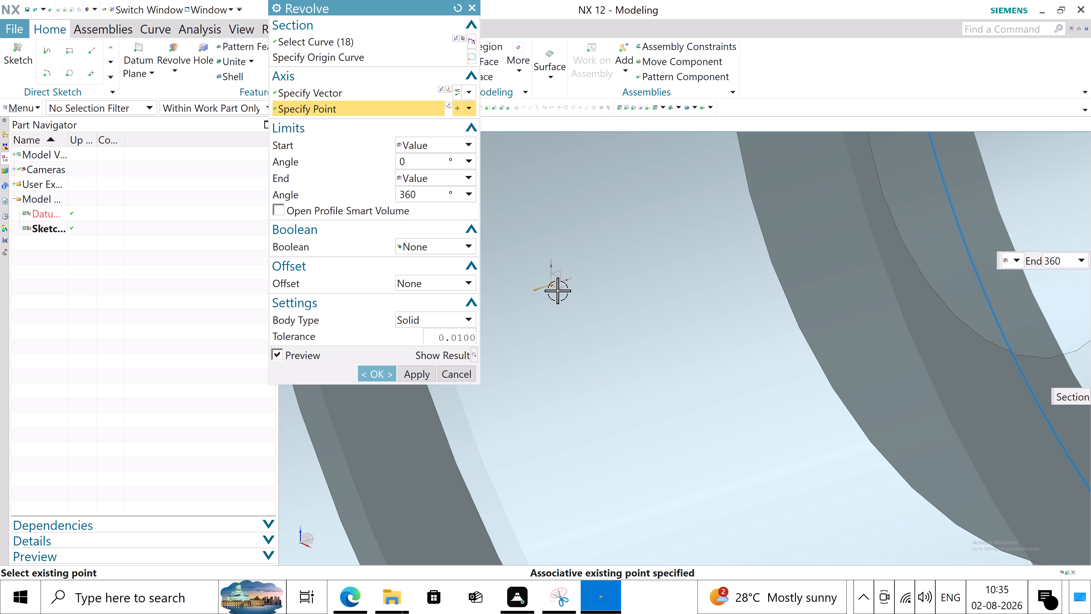
pyautogui.scroll(-9, 638, 331)
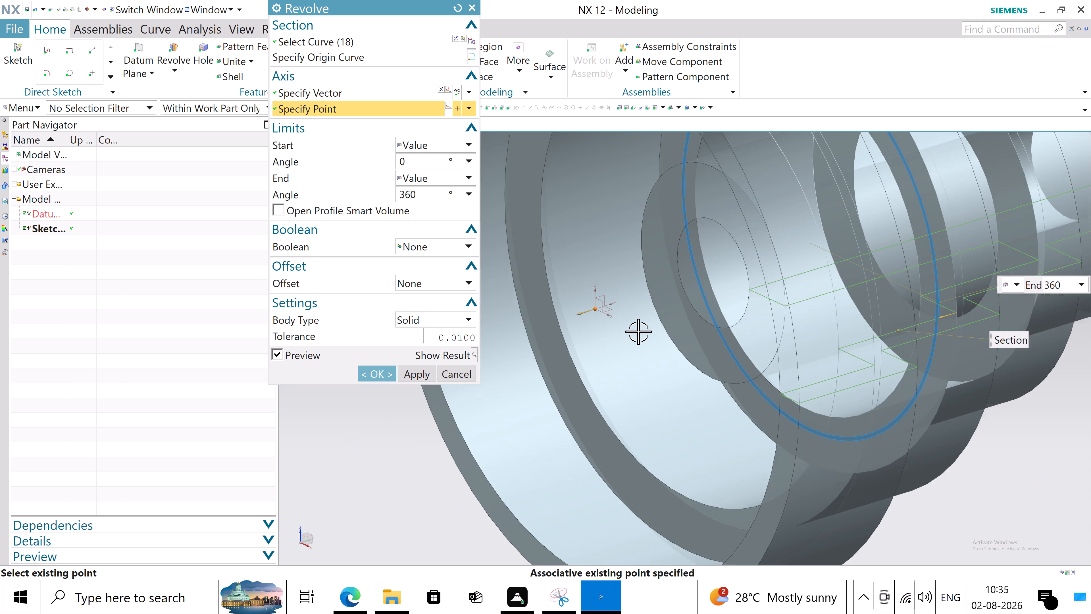
pyautogui.scroll(-3, 638, 331)
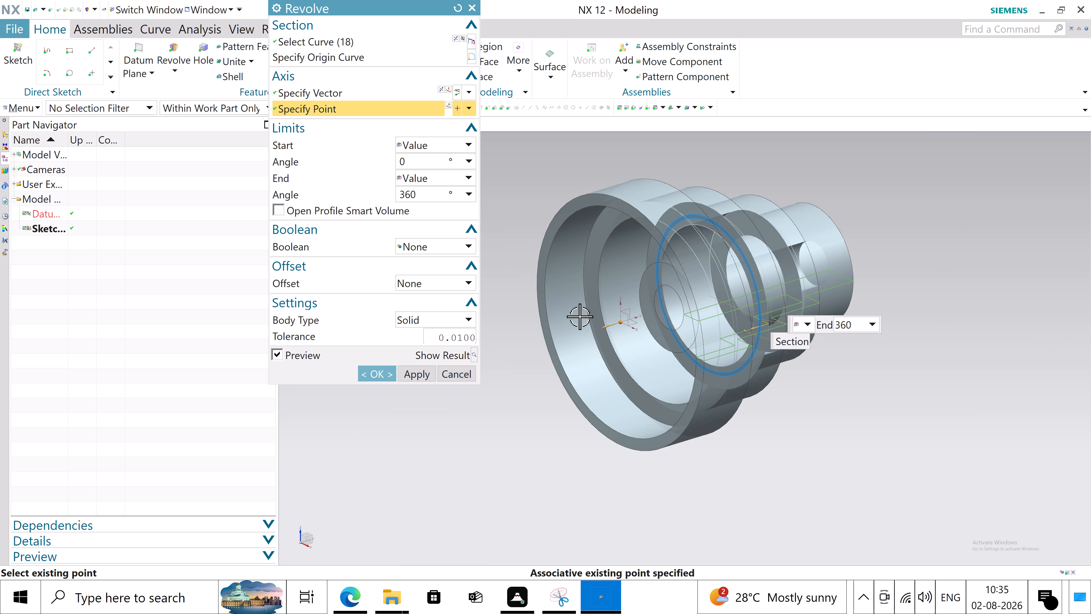
pyautogui.moveTo(958, 464); pyautogui.dragTo(818, 371, button='middle')
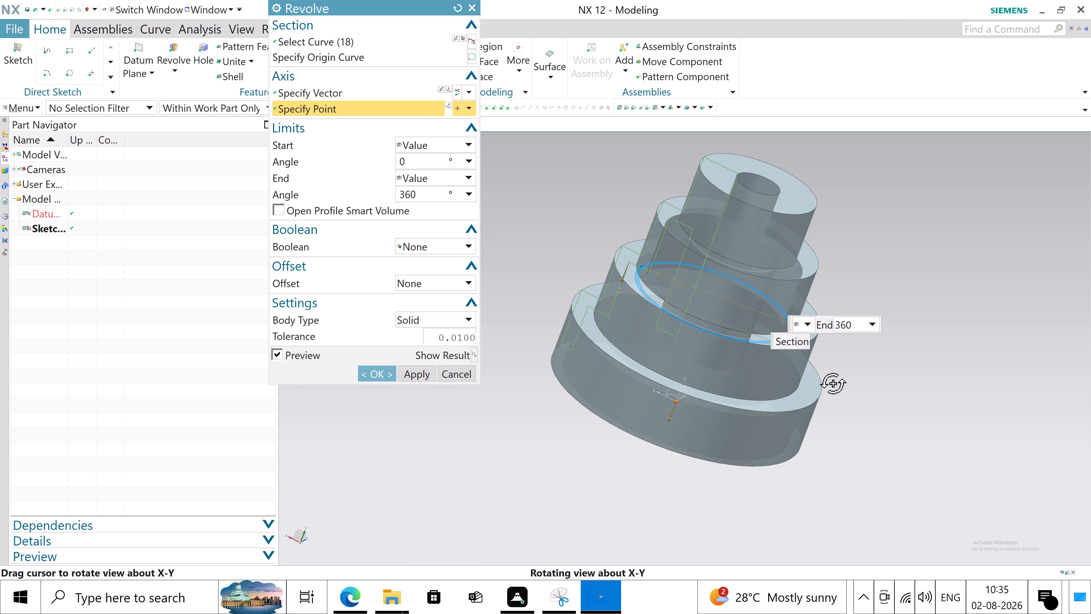
pyautogui.moveTo(818, 371); pyautogui.dragTo(779, 393, button='middle')
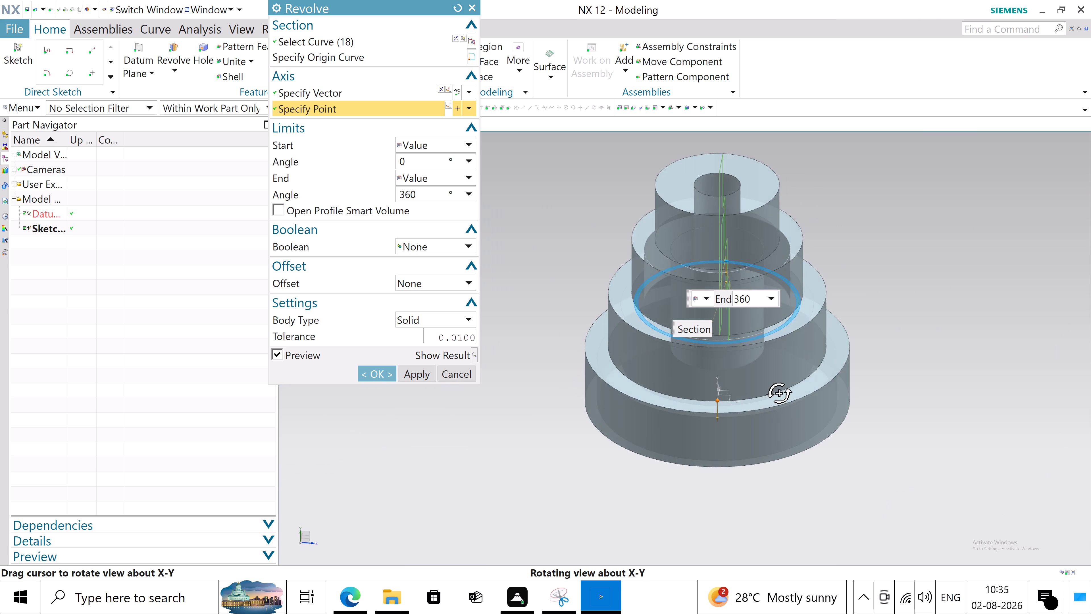
pyautogui.moveTo(779, 393); pyautogui.dragTo(788, 438, button='middle')
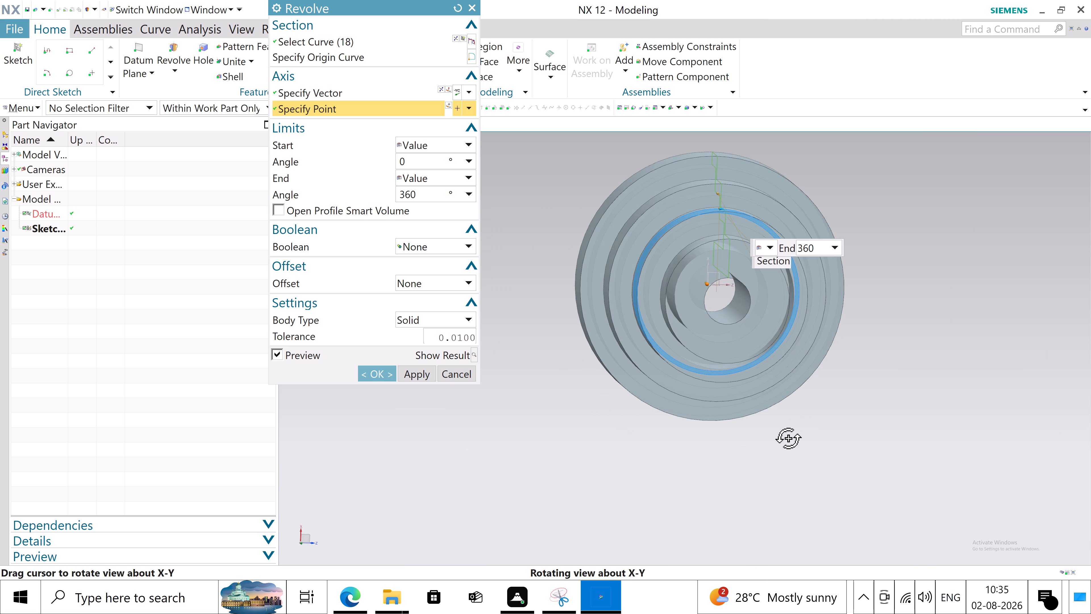
pyautogui.moveTo(788, 438); pyautogui.dragTo(774, 311, button='middle')
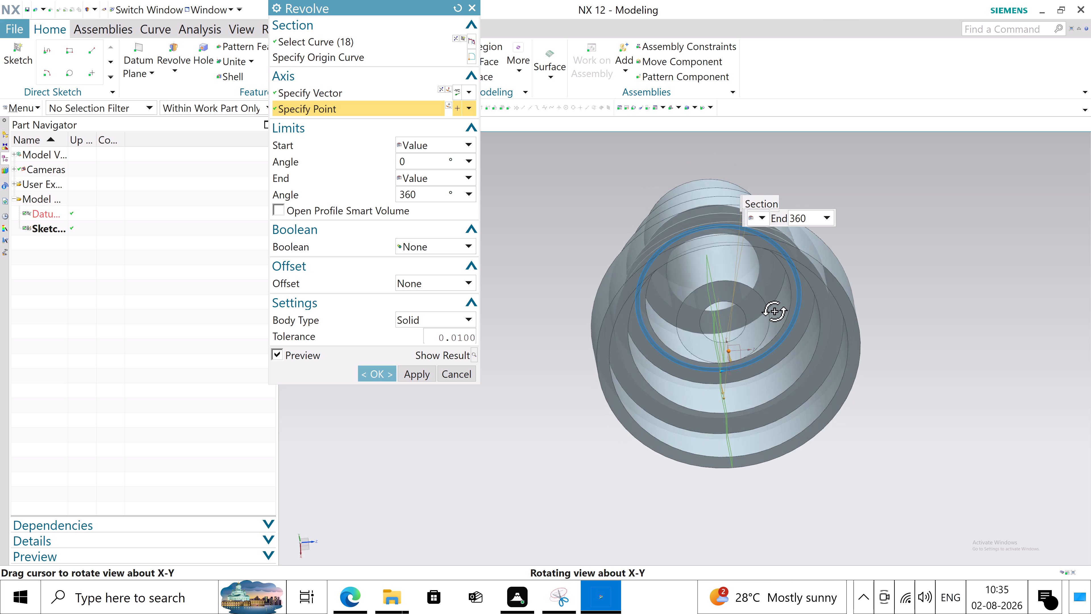
pyautogui.moveTo(774, 311); pyautogui.dragTo(792, 358, button='middle')
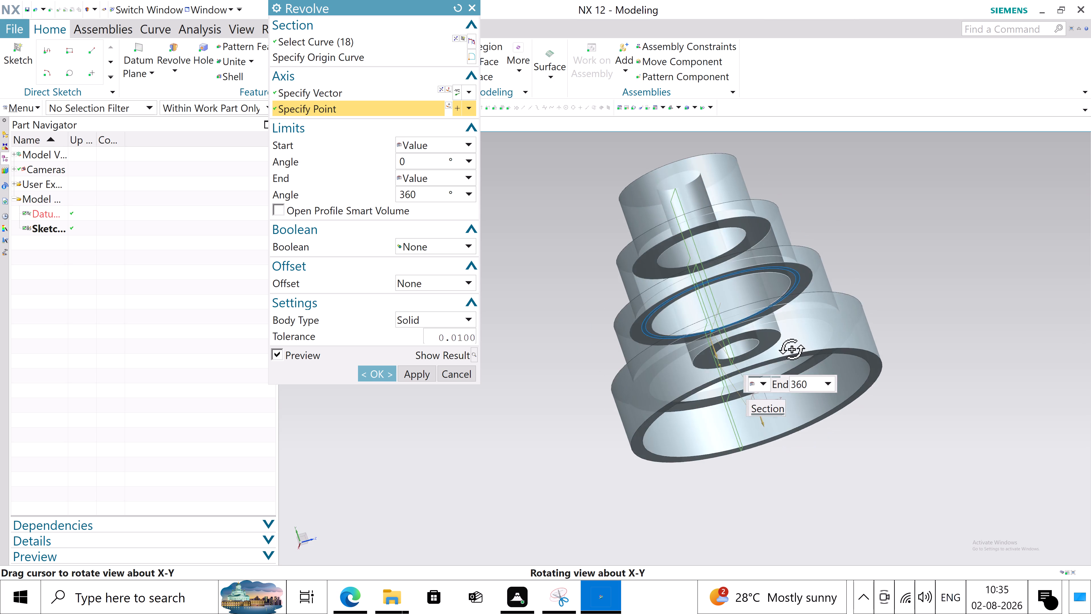
pyautogui.moveTo(792, 358); pyautogui.dragTo(792, 362, button='middle')
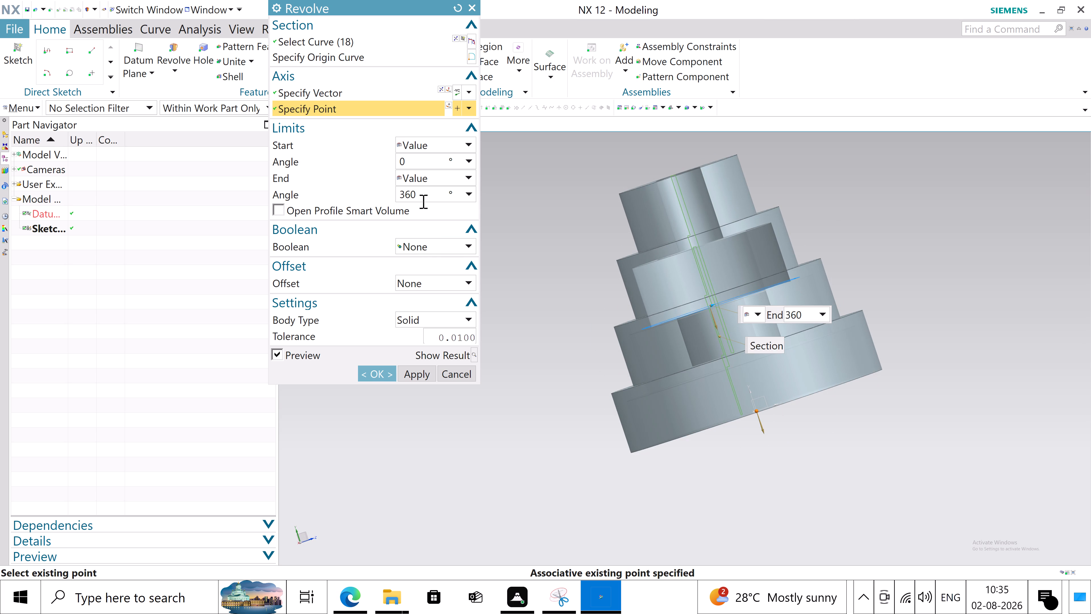
# Set the revolve's end angle to 270° and create the partly open stepped pulley solid.
pyautogui.click(422, 198)
pyautogui.moveTo(422, 198); pyautogui.dragTo(359, 203)
pyautogui.write('270')
pyautogui.press('Return')
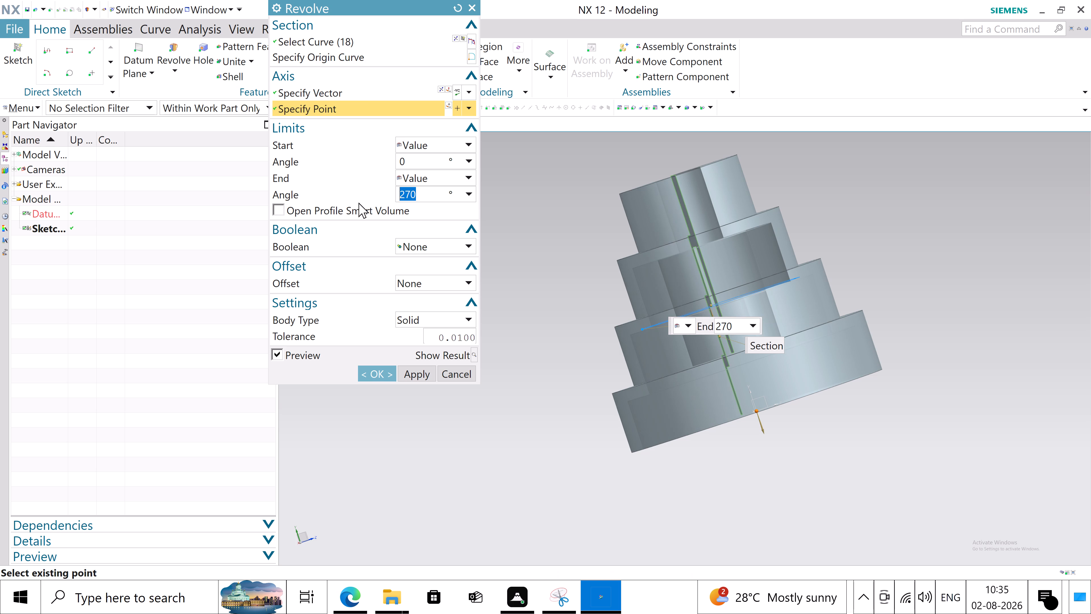
pyautogui.moveTo(929, 308); pyautogui.dragTo(919, 313, button='middle')
pyautogui.scroll(-1, 928, 308)
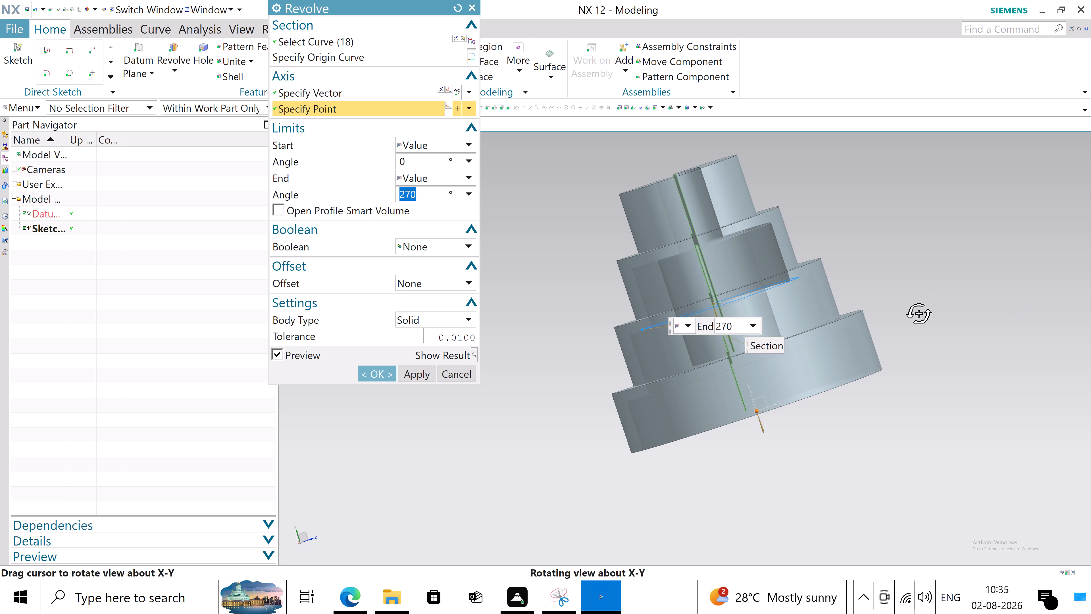
pyautogui.moveTo(919, 313); pyautogui.dragTo(897, 442, button='middle')
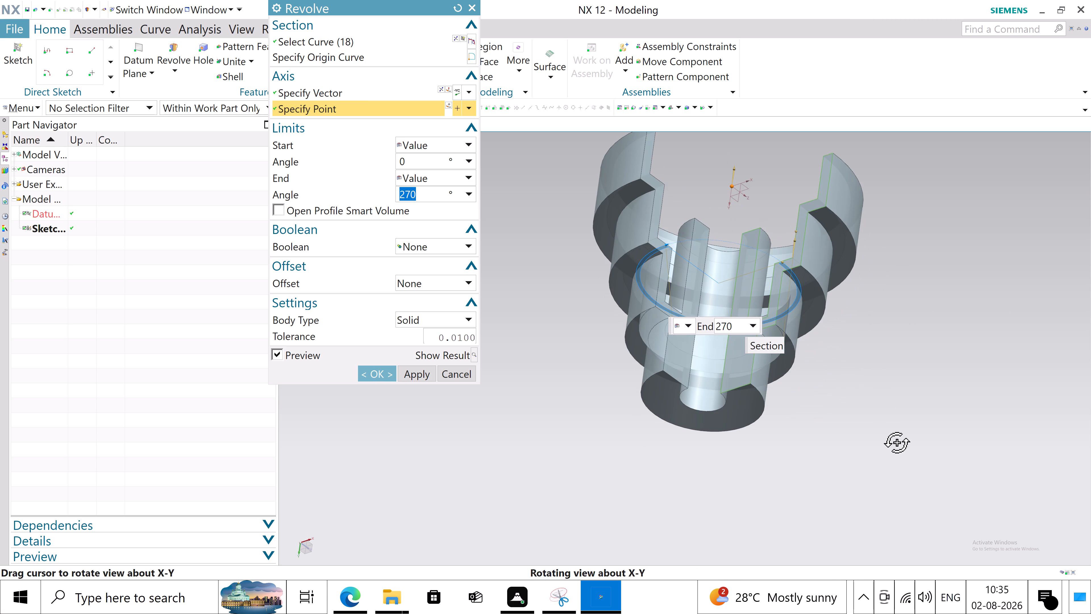
pyautogui.moveTo(897, 442); pyautogui.dragTo(907, 458, button='middle')
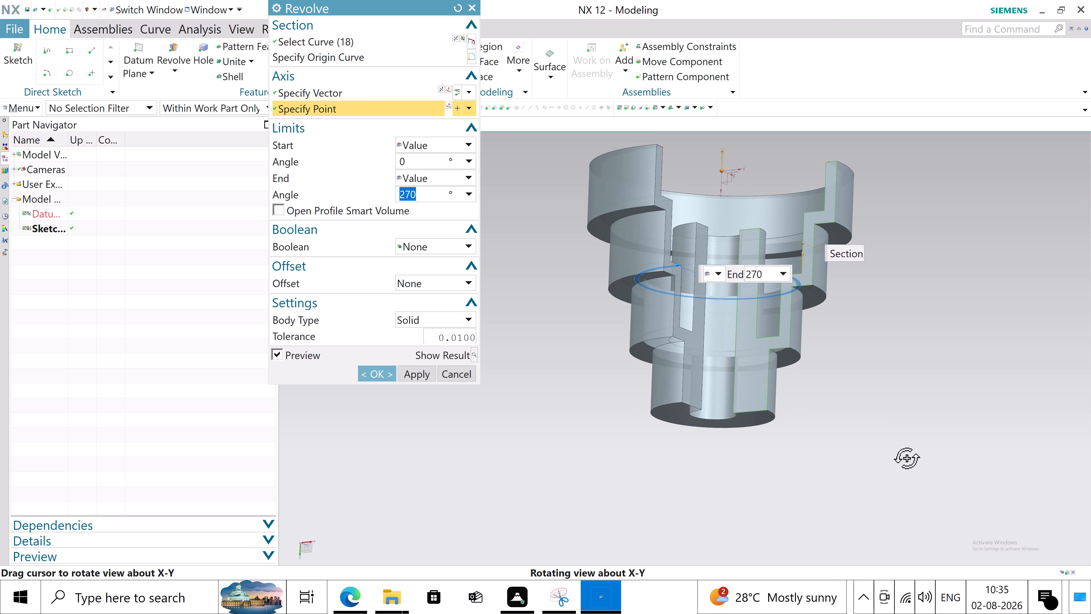
pyautogui.moveTo(907, 458); pyautogui.dragTo(908, 458, button='middle')
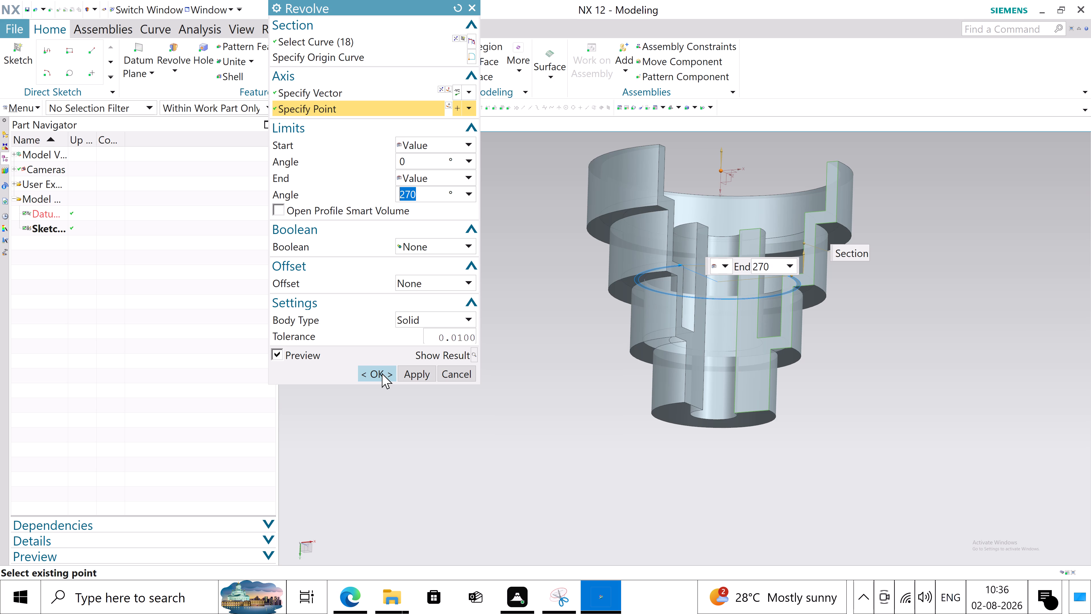
pyautogui.click(382, 373)
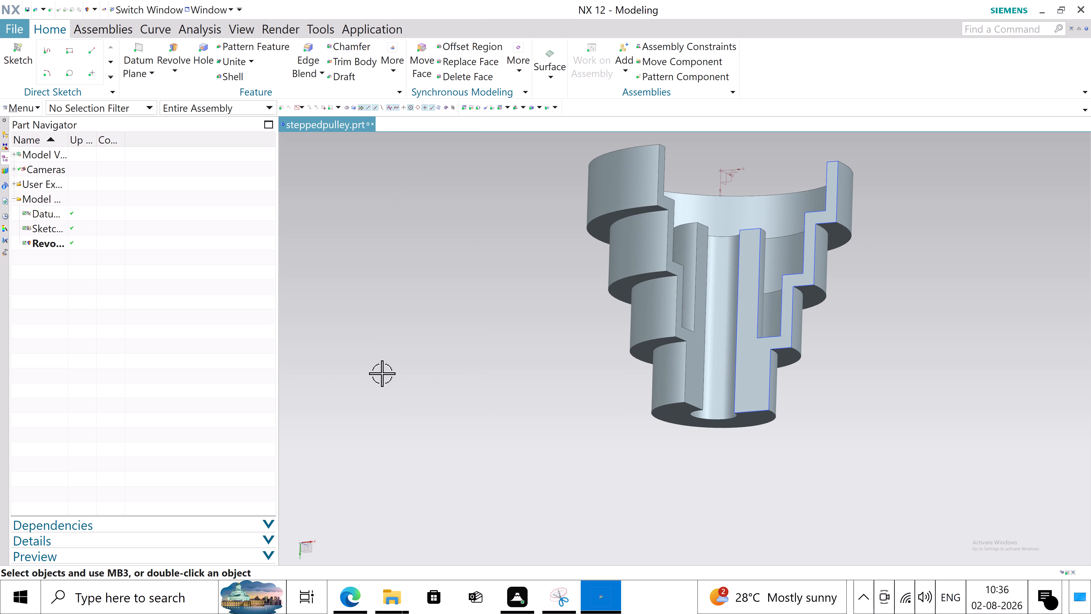
# Edit the pulley's Revolve feature with rollback and set its end angle to 360°.
pyautogui.moveTo(381, 374); pyautogui.dragTo(409, 299, button='middle')
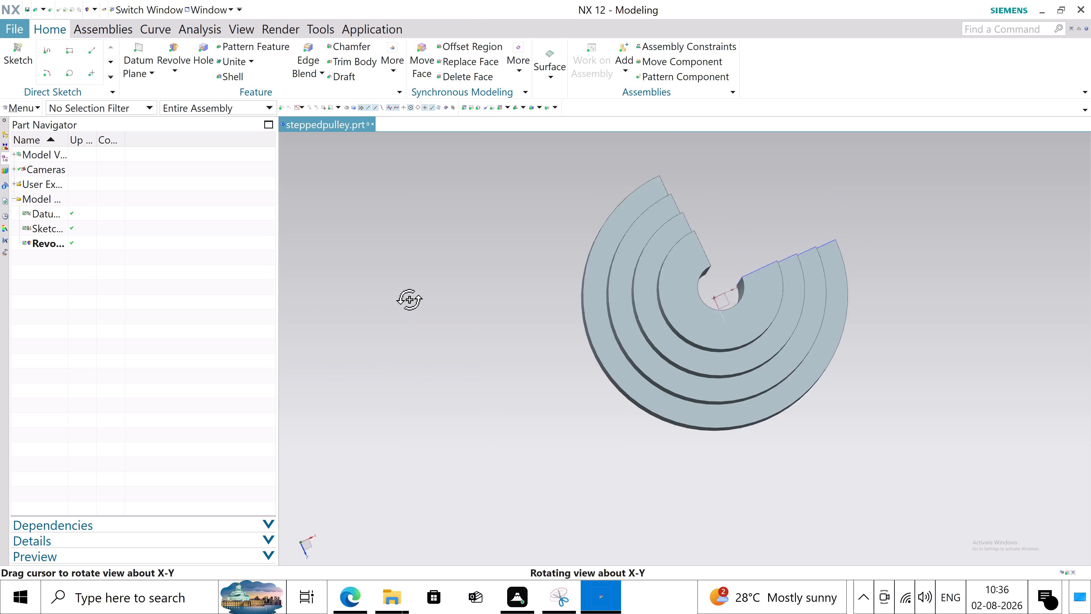
pyautogui.moveTo(409, 299); pyautogui.dragTo(415, 317, button='middle')
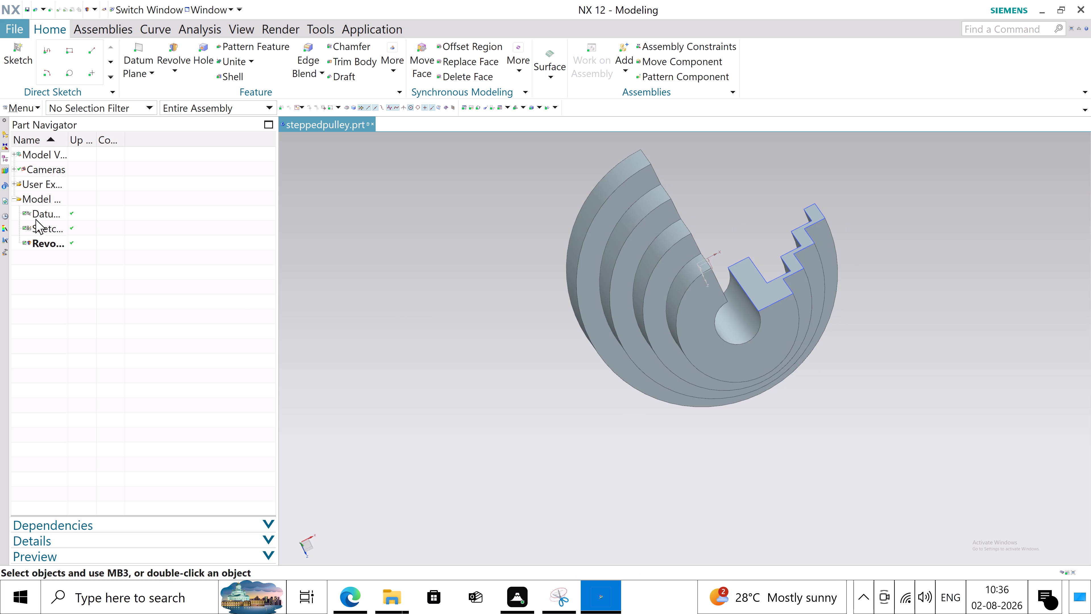
pyautogui.click(51, 244)
pyautogui.rightClick(51, 244)
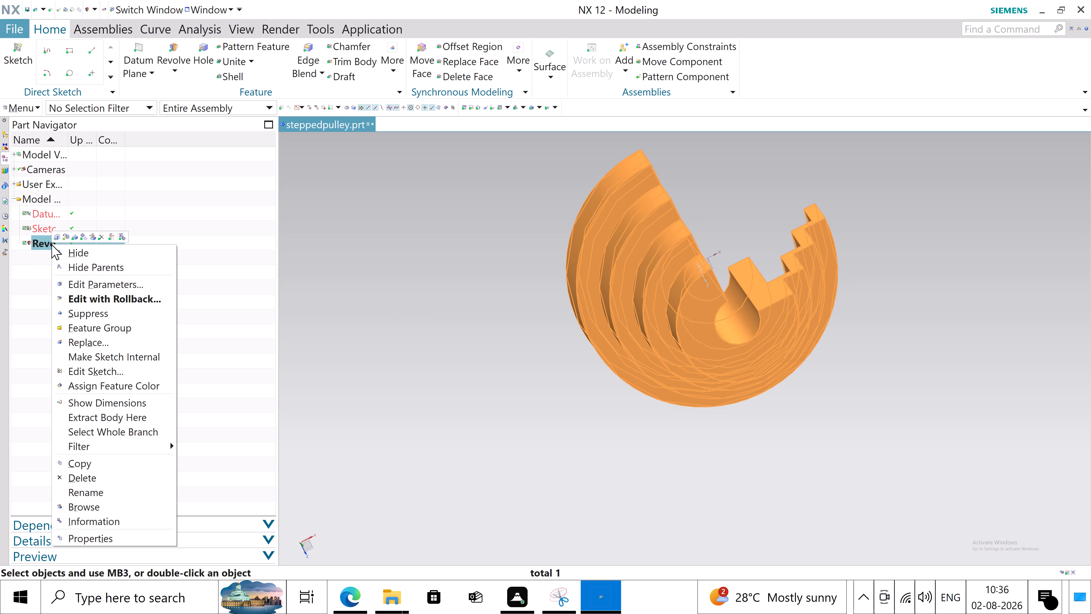
pyautogui.click(96, 298)
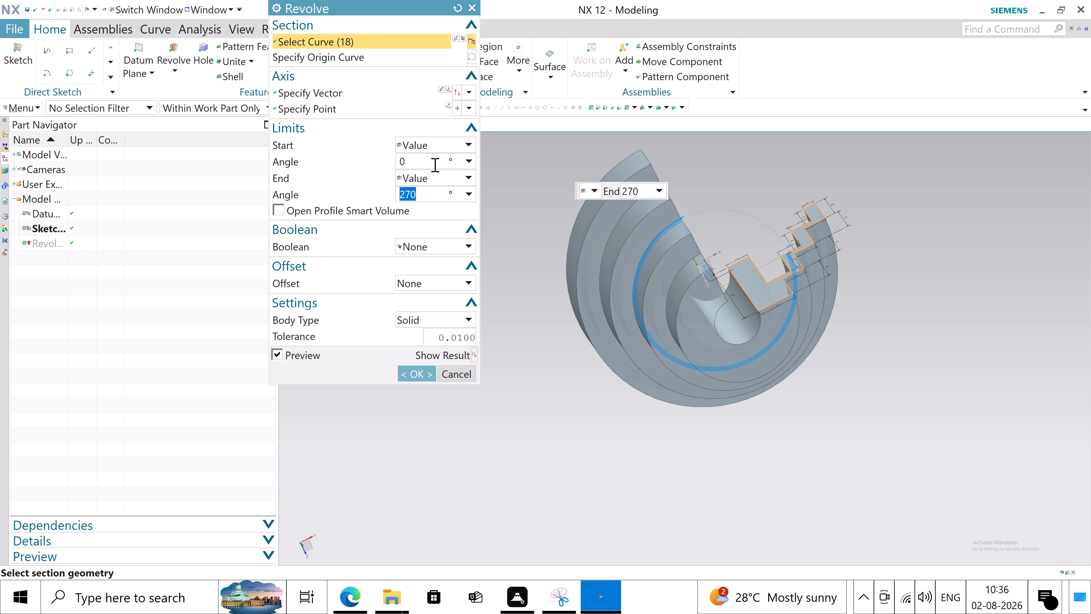
pyautogui.moveTo(499, 181); pyautogui.dragTo(507, 213, button='middle')
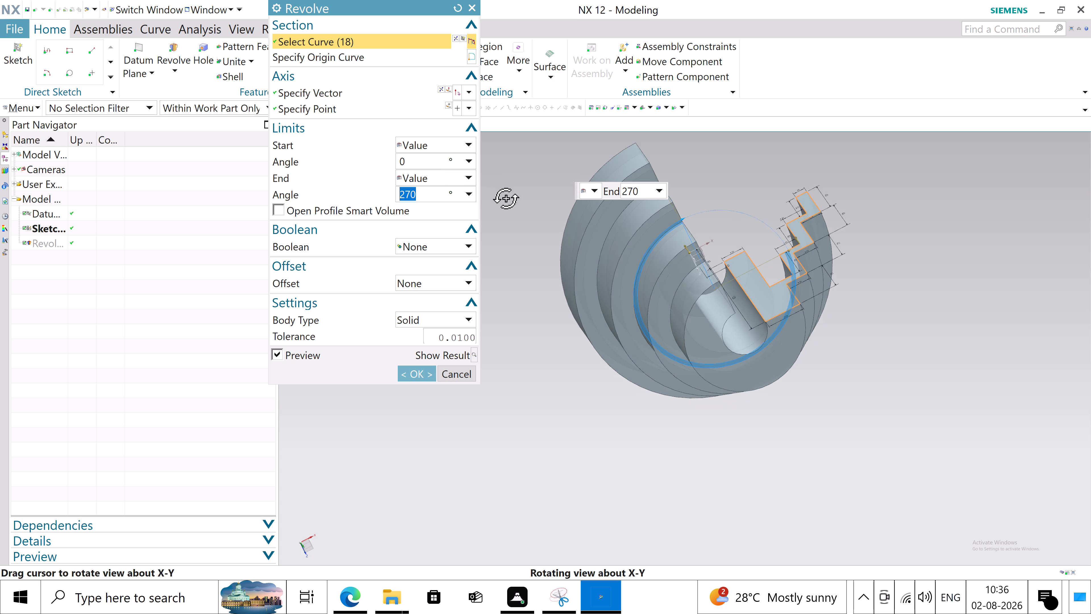
pyautogui.moveTo(507, 213); pyautogui.dragTo(507, 219, button='middle')
pyautogui.write('360')
pyautogui.press('Return')
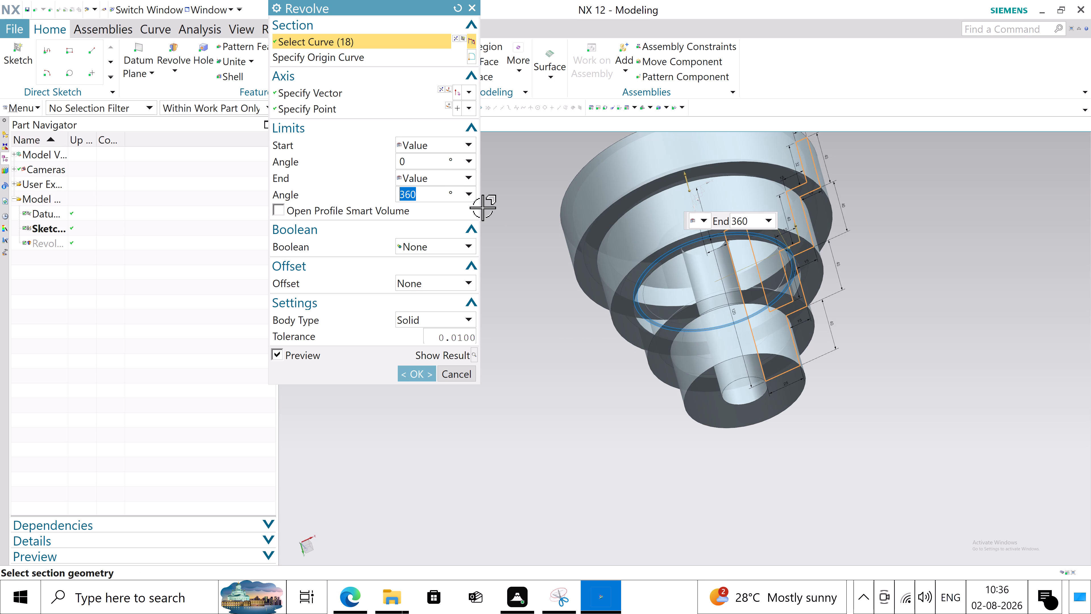
pyautogui.click(420, 371)
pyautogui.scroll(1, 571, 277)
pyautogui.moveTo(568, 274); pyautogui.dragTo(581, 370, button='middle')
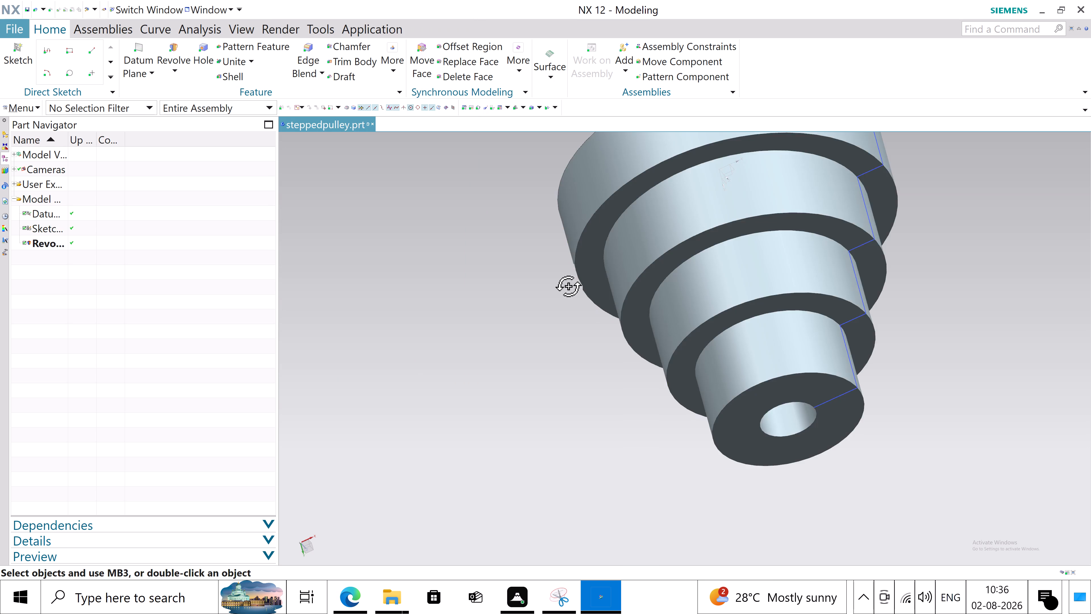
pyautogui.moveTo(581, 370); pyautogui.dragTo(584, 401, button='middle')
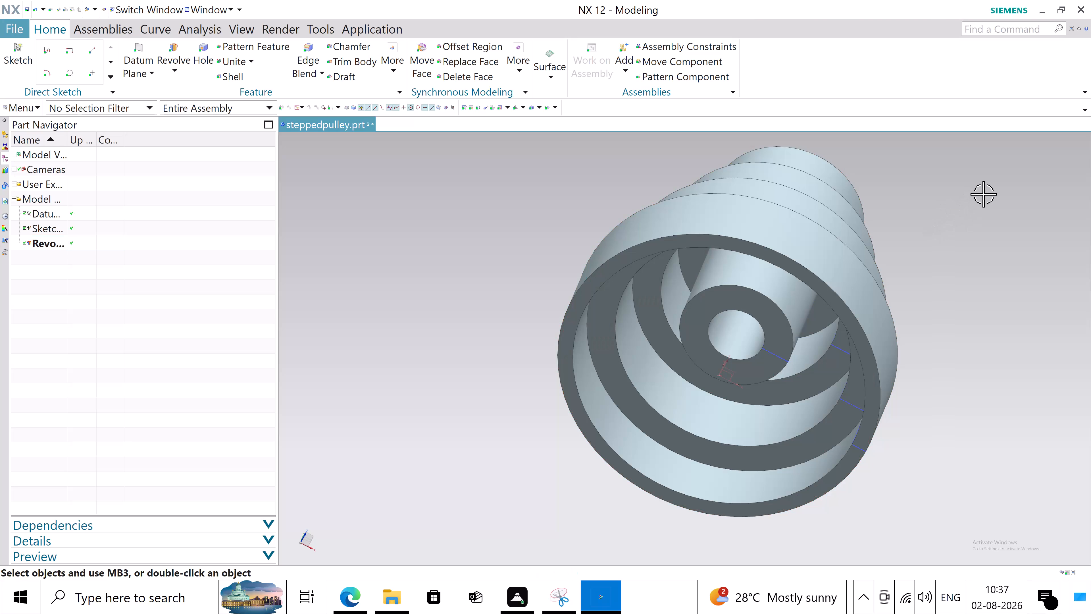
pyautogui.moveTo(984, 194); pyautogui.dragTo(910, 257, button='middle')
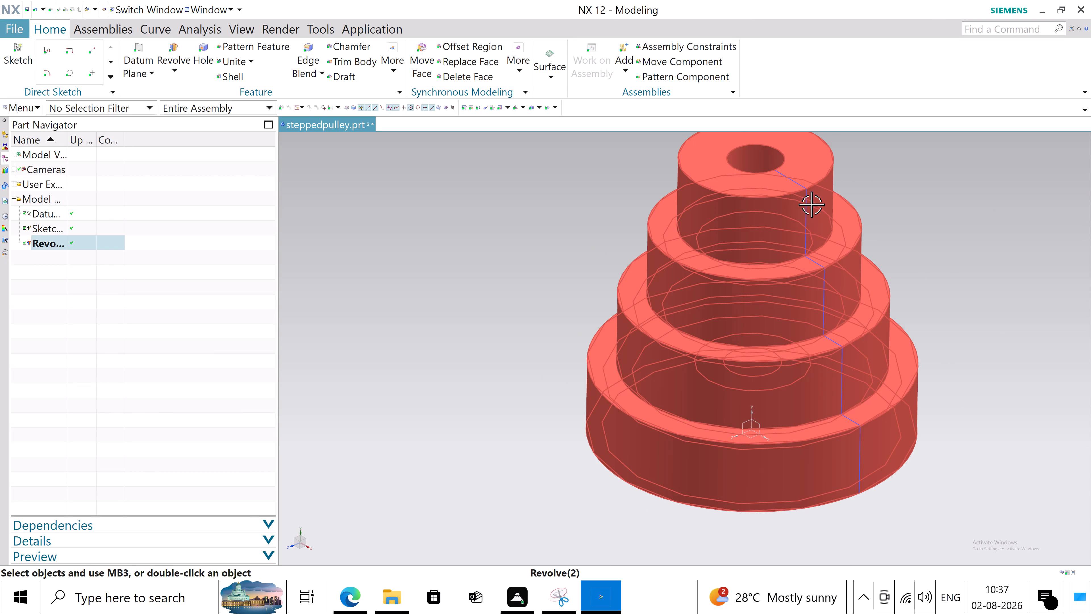
# Hide the pulley's profile sketch so only the revolved solid is displayed.
pyautogui.rightClick(807, 198)
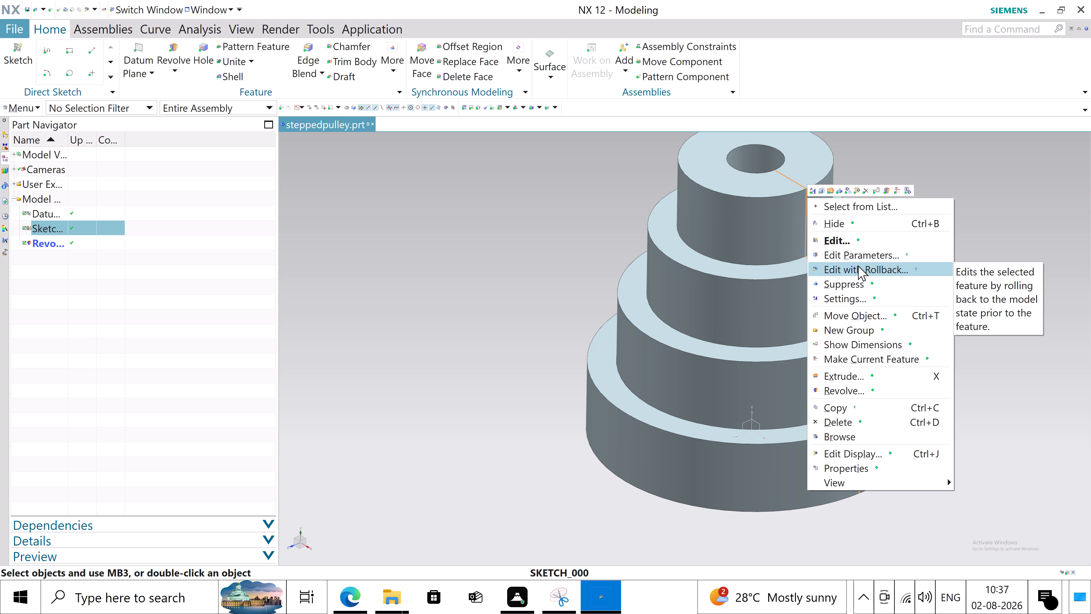
pyautogui.click(864, 226)
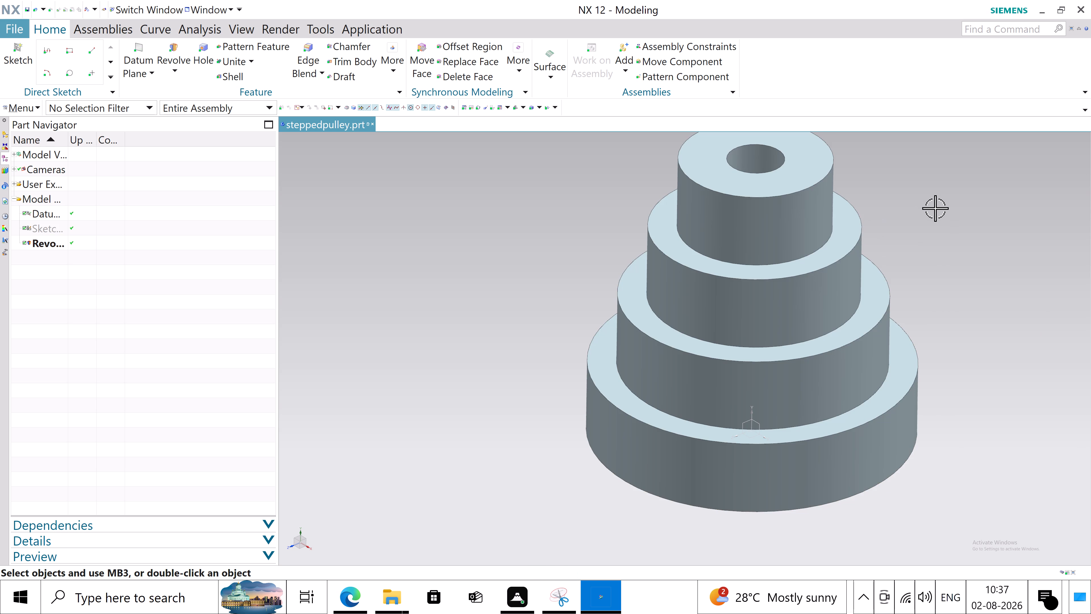
# Save the stepped pulley part.
pyautogui.hotkey('ctrl', 's')
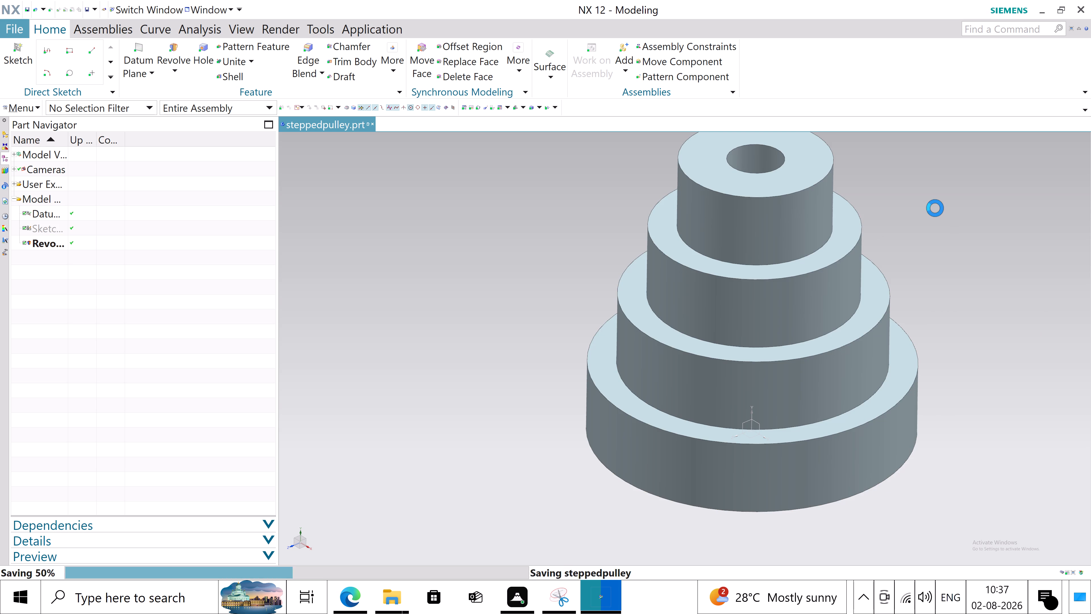
# Save a copy of the pulley as a STEP file (*.stp) named steppedpulleystepfile in the nx cad files 01-08-2026 folder.
pyautogui.scroll(-2, 615, 308)
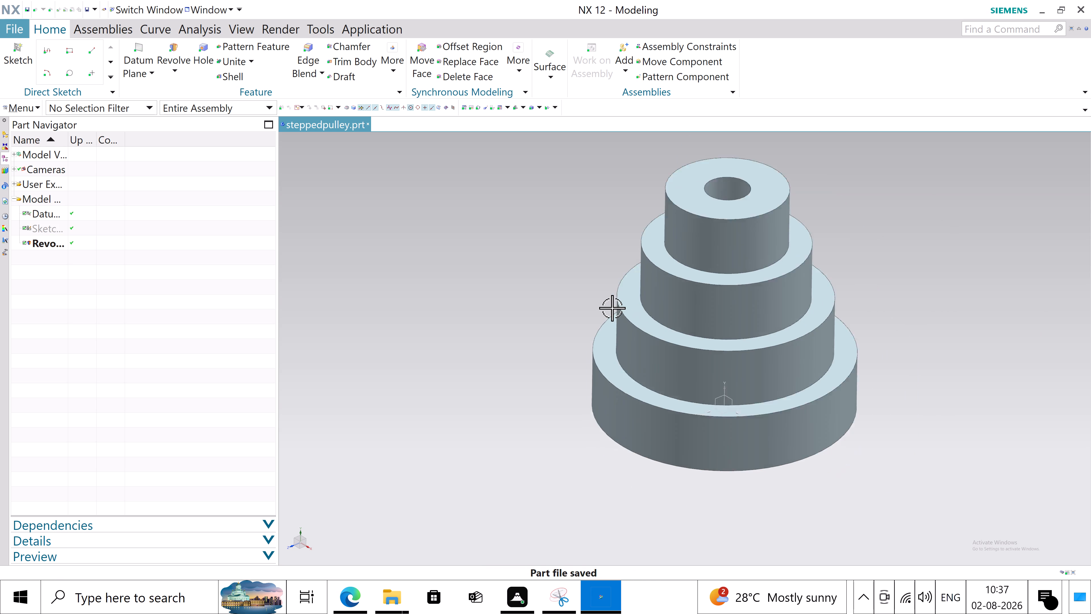
pyautogui.scroll(-1, 612, 308)
pyautogui.scroll(2, 797, 267)
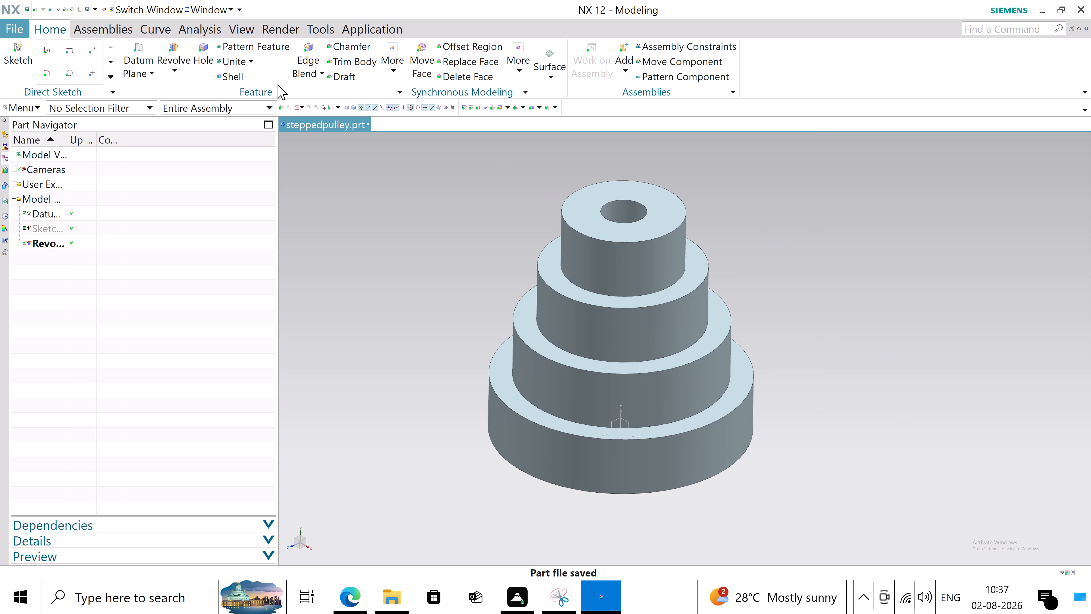
pyautogui.click(23, 30)
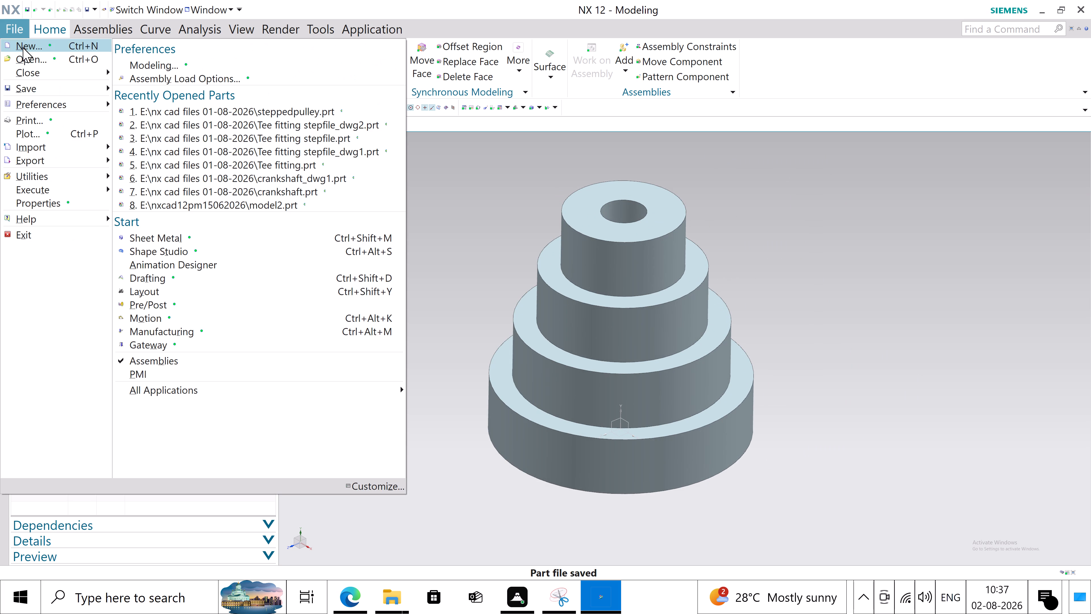
pyautogui.click(32, 87)
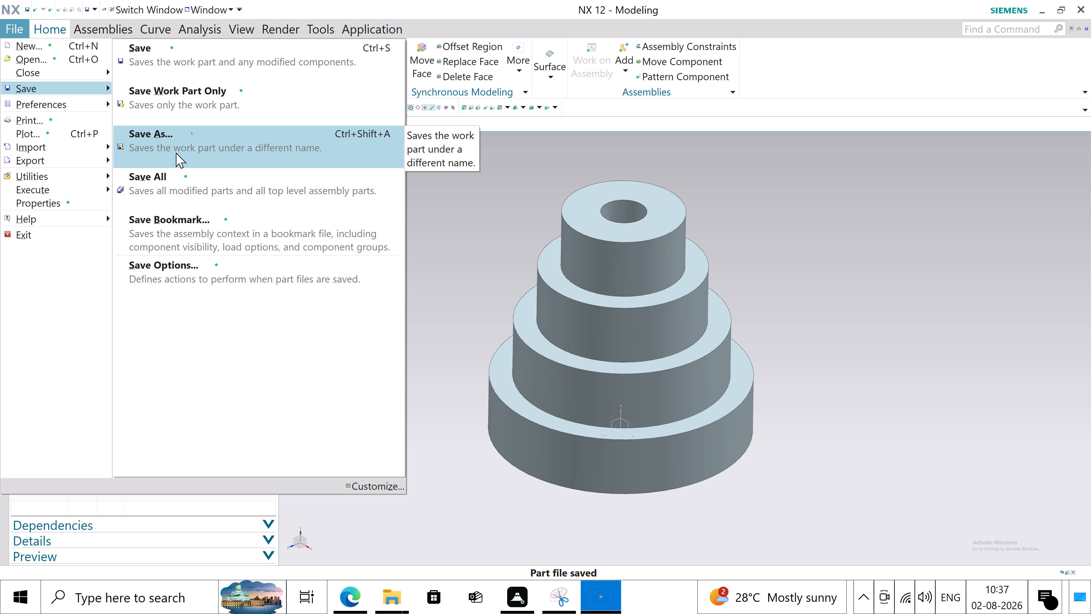
pyautogui.click(176, 153)
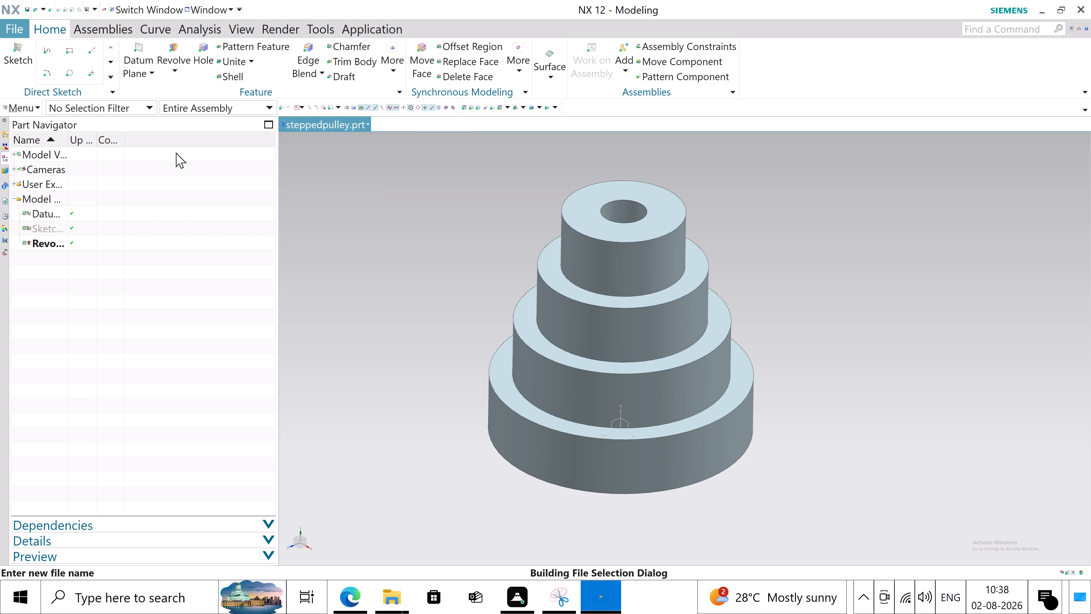
pyautogui.scroll(-1, 407, 211)
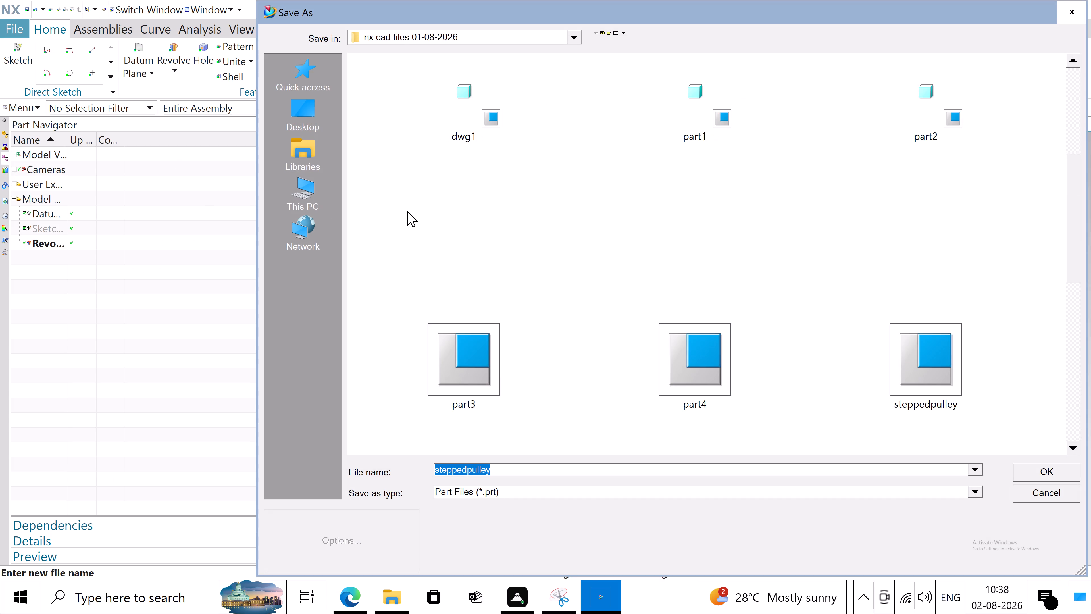
pyautogui.scroll(-1, 407, 211)
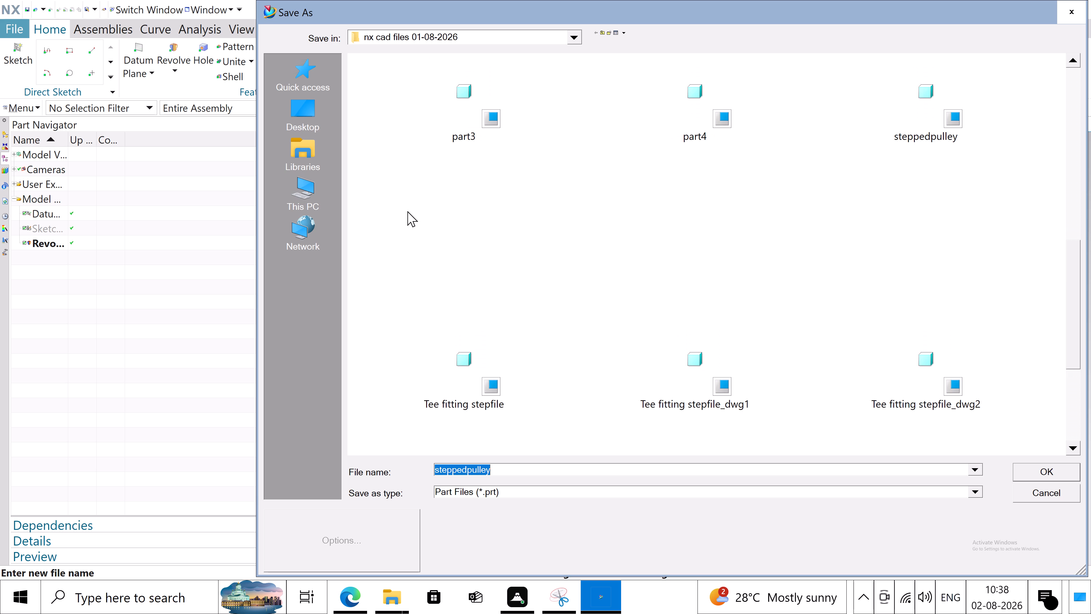
pyautogui.scroll(-1, 415, 217)
pyautogui.scroll(1, 416, 224)
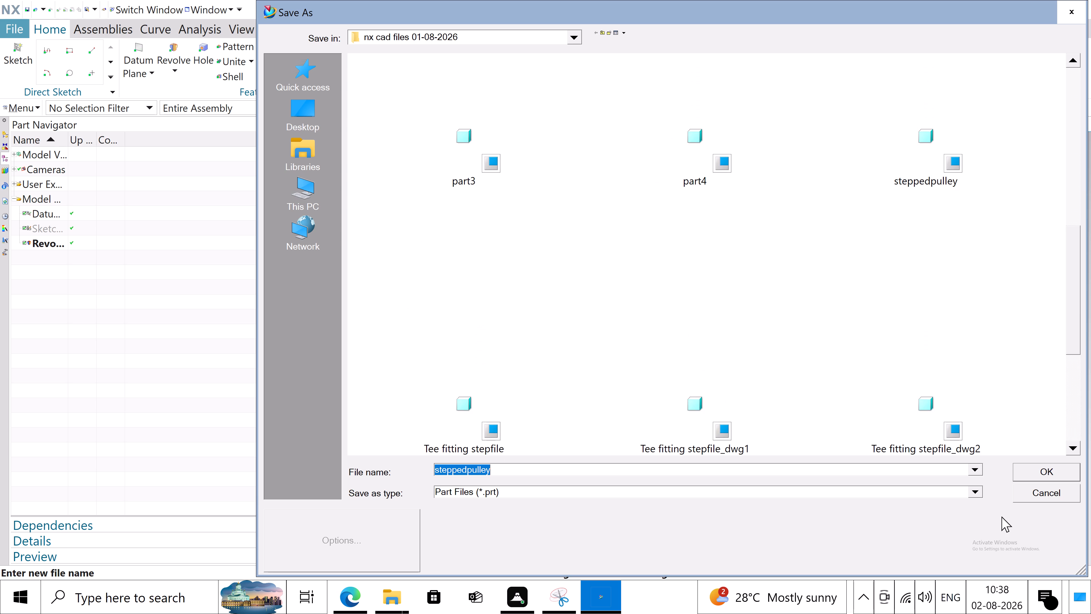
pyautogui.click(974, 491)
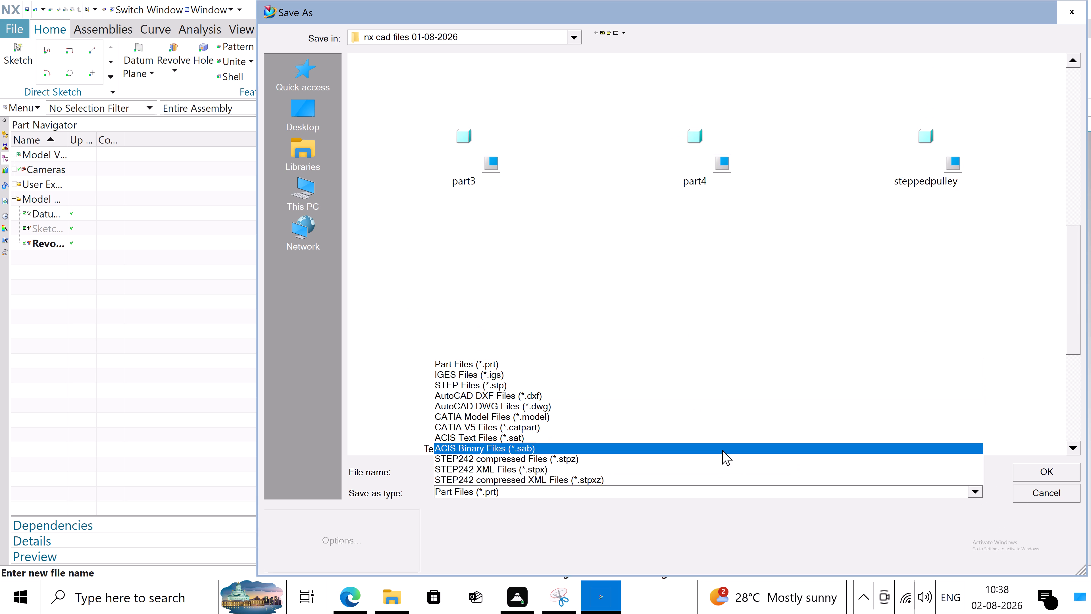
pyautogui.click(549, 381)
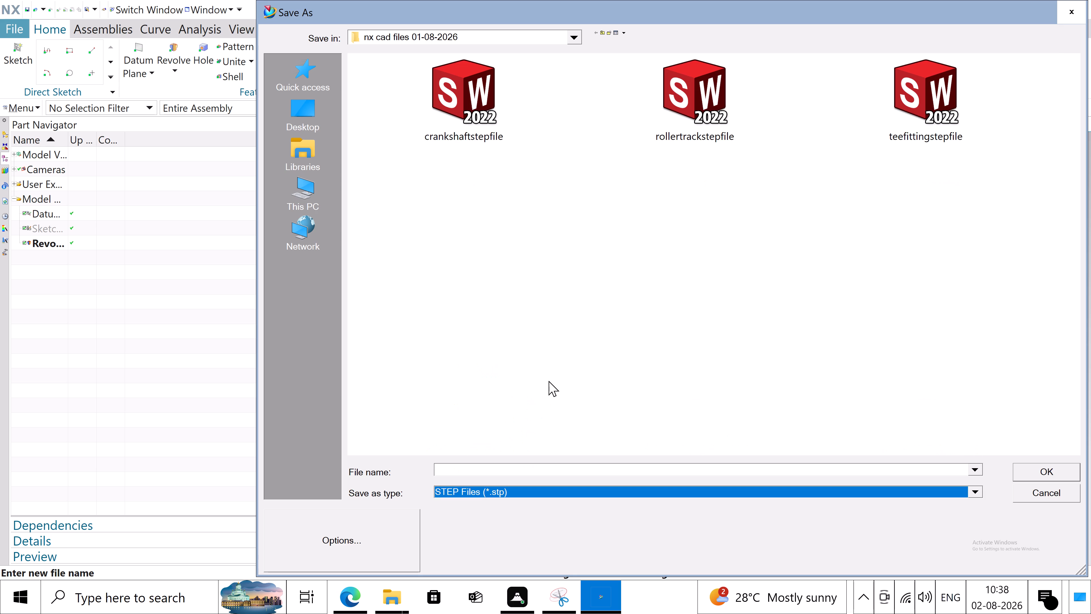
pyautogui.click(504, 470)
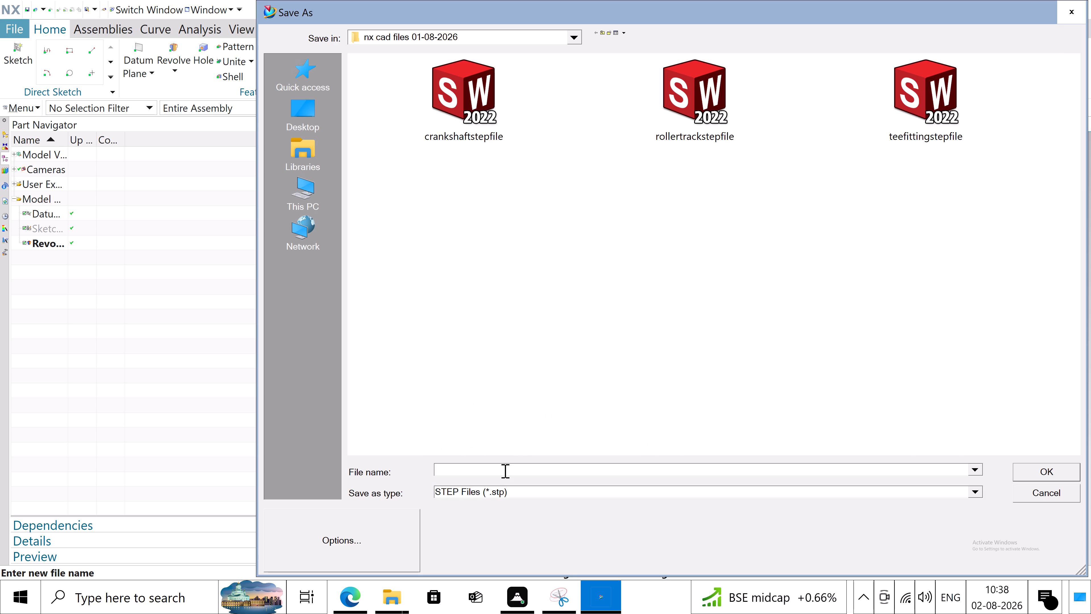
pyautogui.write('stepped')
pyautogui.write('pulleyste')
pyautogui.write('pfile')
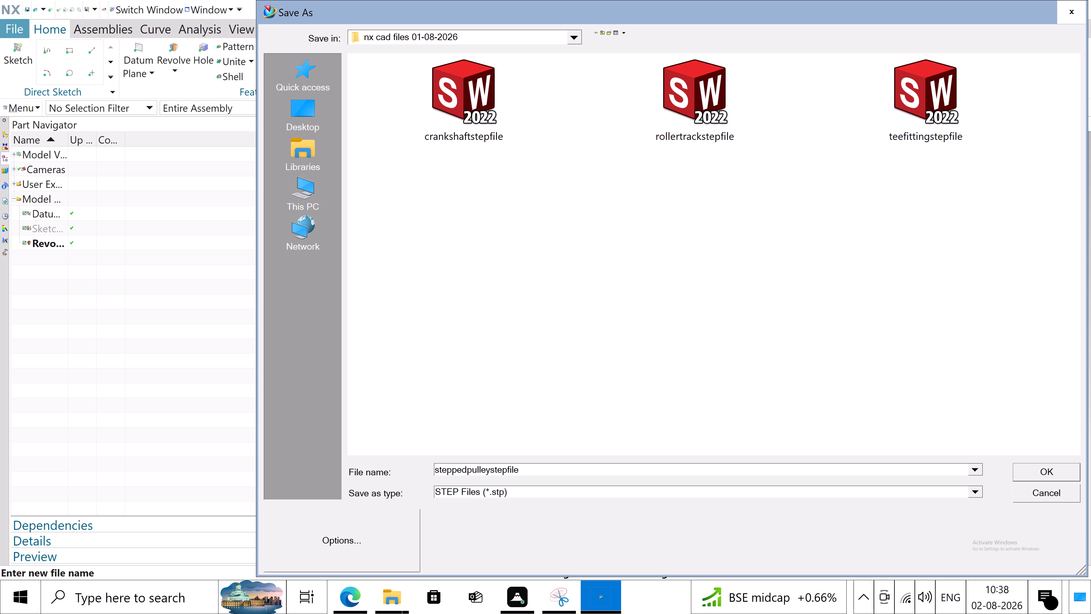
pyautogui.click(1060, 471)
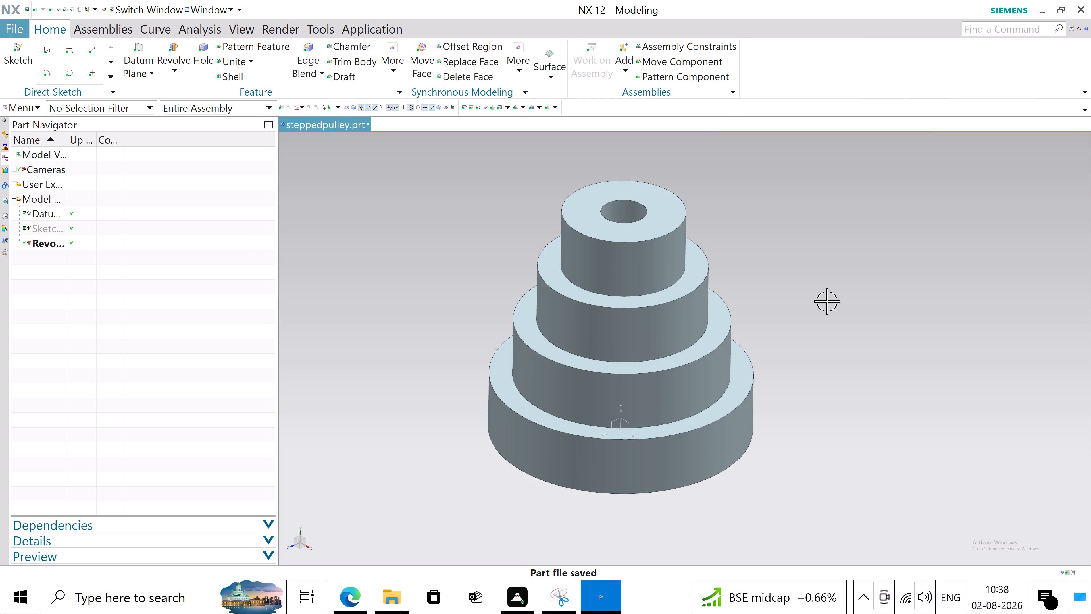
# Set up a new drawing file with the A0 - Size template and the Stand-alone Part relationship.
pyautogui.scroll(-2, 827, 301)
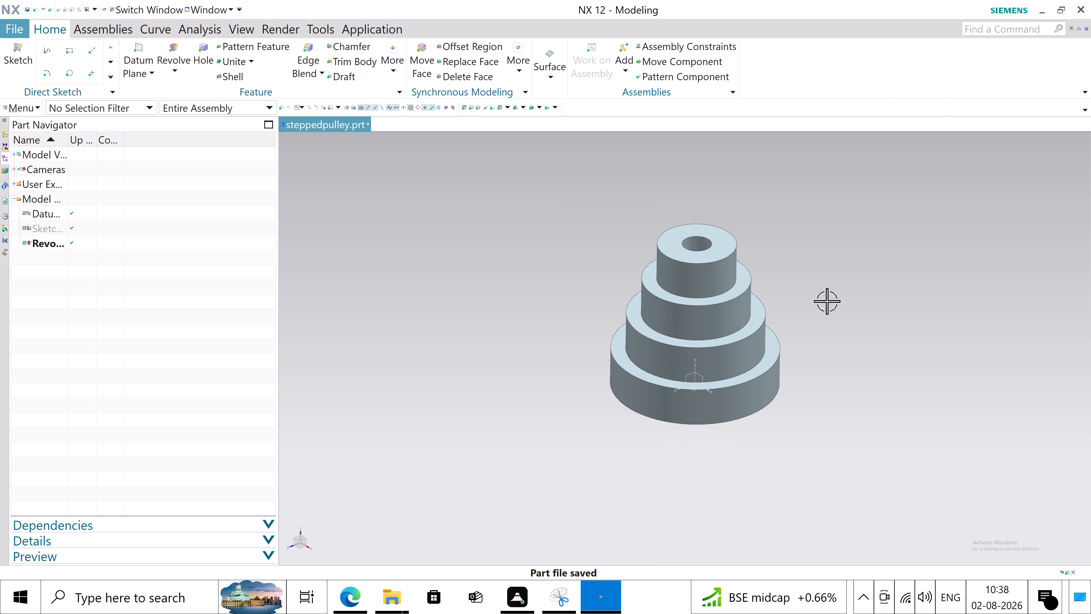
pyautogui.click(10, 23)
pyautogui.click(18, 41)
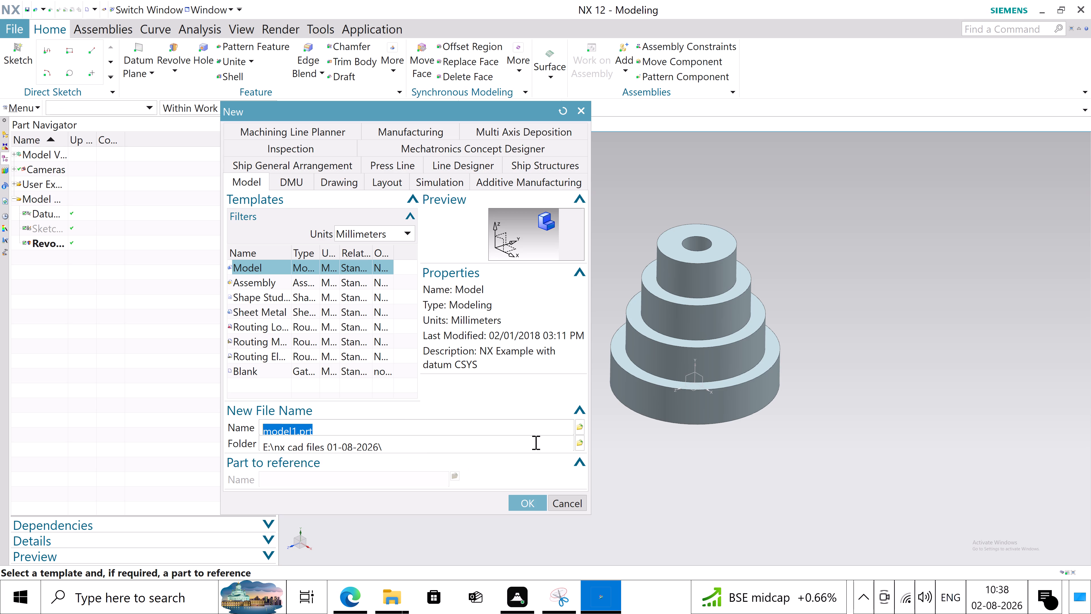
pyautogui.click(323, 178)
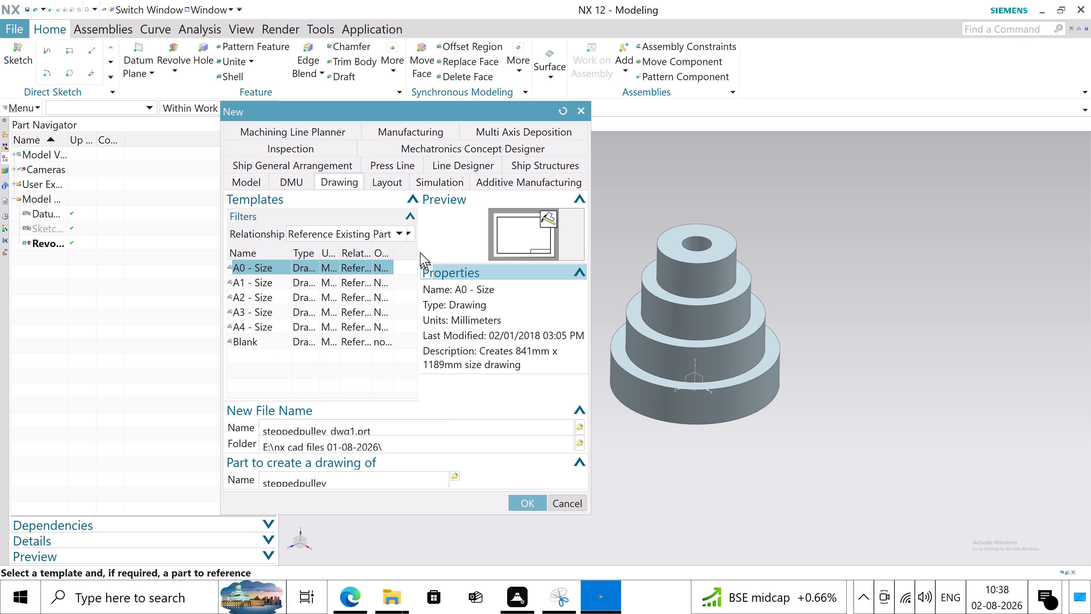
pyautogui.click(312, 237)
pyautogui.click(312, 248)
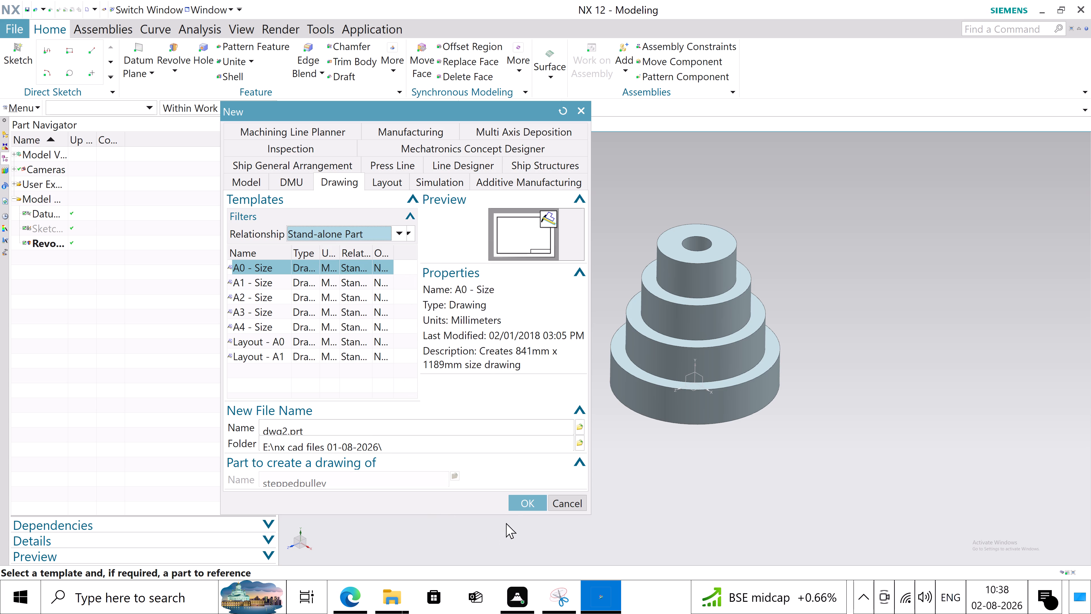
# Name the new drawing file steppedpulleydrawing.prt, create it, and dismiss the title block entry.
pyautogui.click(285, 427)
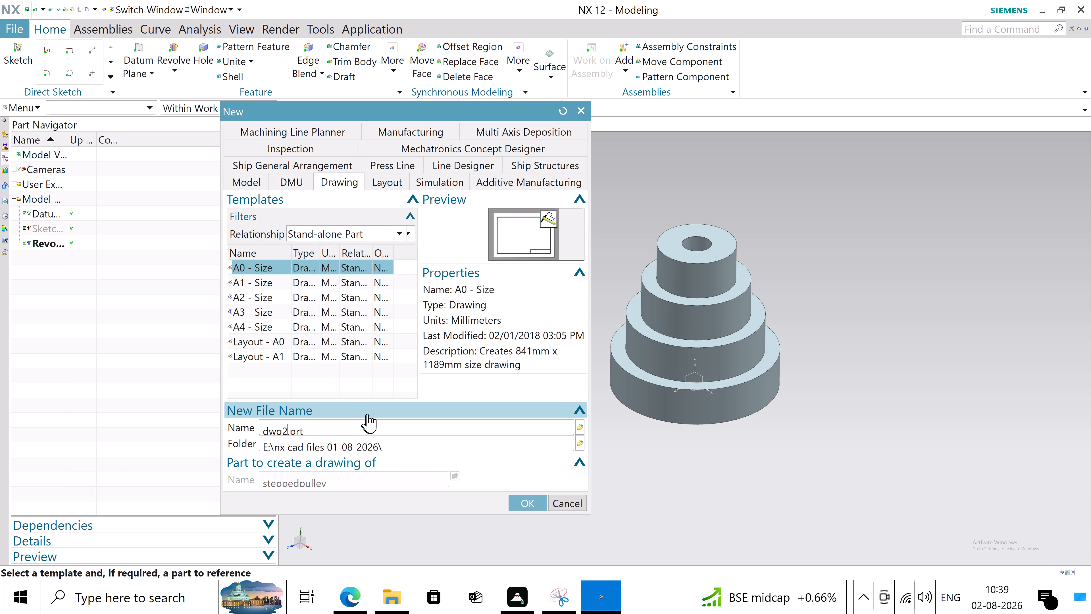
pyautogui.press('Left')
pyautogui.press('Left')
pyautogui.press('Left')
pyautogui.press('Left')
pyautogui.press('Left')
pyautogui.press('Left')
pyautogui.press('Left')
pyautogui.press('Left')
pyautogui.press('Left')
pyautogui.press('Left')
pyautogui.press('Left')
pyautogui.press('Left')
pyautogui.press('Left')
pyautogui.press('Left')
pyautogui.press('Left')
pyautogui.write('stepped')
pyautogui.write('pulleydrawing')
pyautogui.press('Delete')
pyautogui.press('Delete')
pyautogui.press('Delete')
pyautogui.press('Delete')
pyautogui.press('Tab')
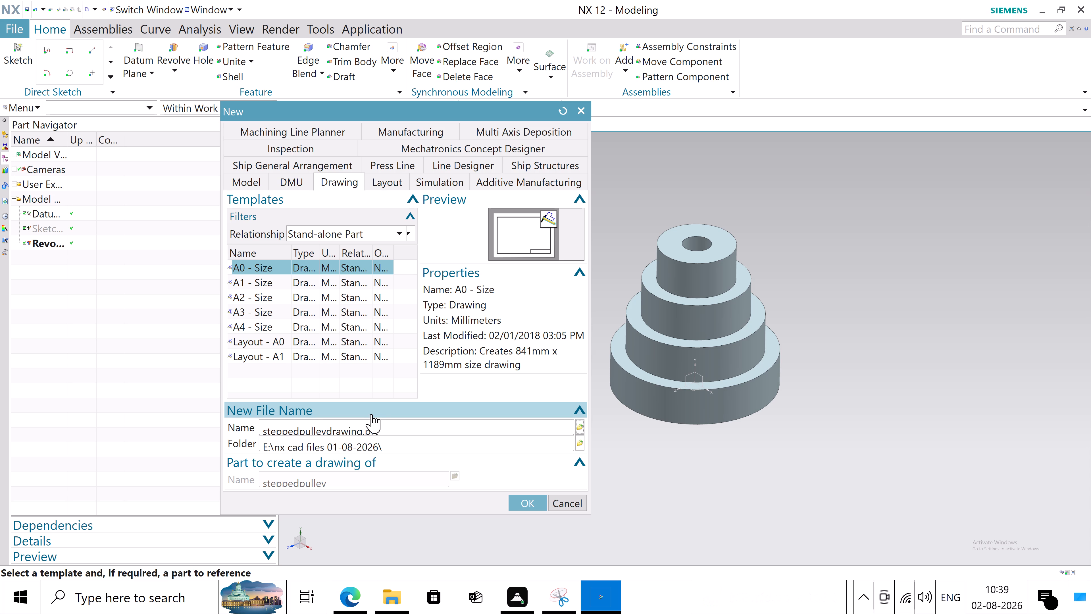
pyautogui.click(517, 499)
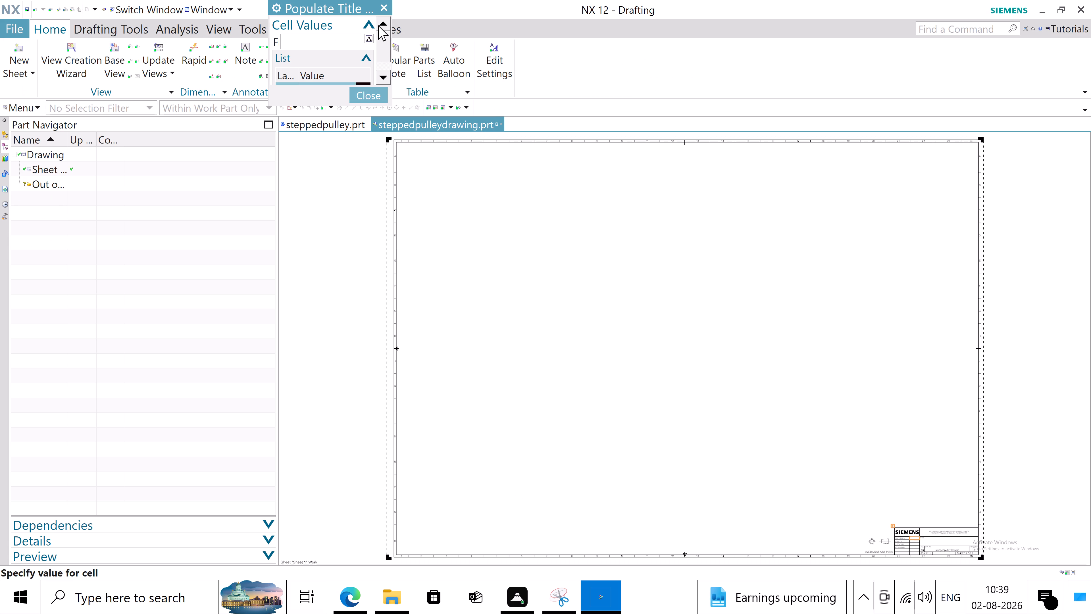
pyautogui.click(372, 94)
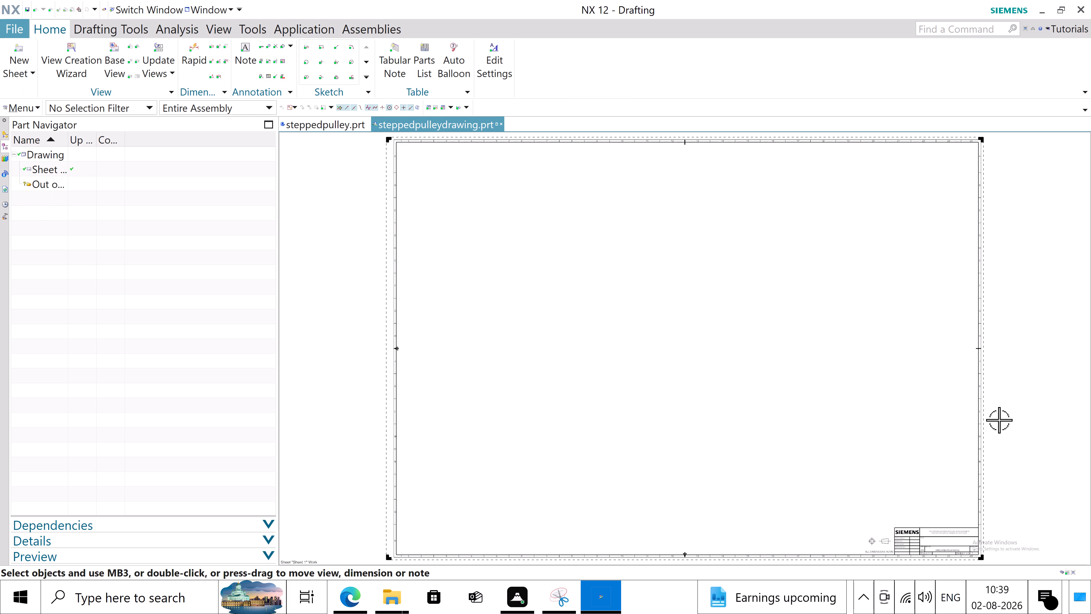
# Place a Top base view of the stepped pulley part at 1:1 scale near the middle of the sheet.
pyautogui.scroll(-2, 999, 420)
pyautogui.scroll(3, 999, 420)
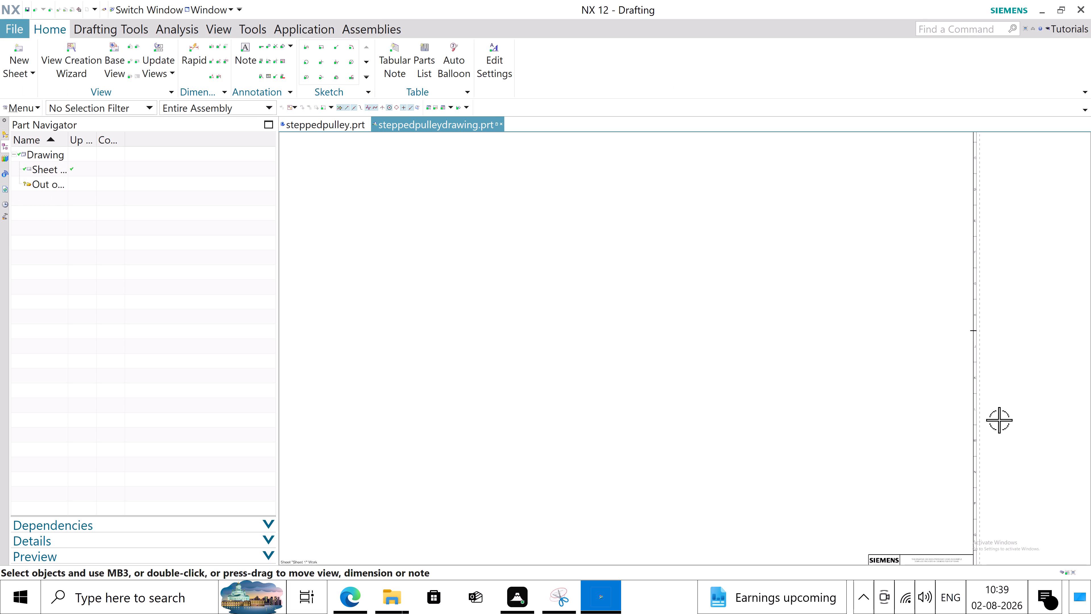
pyautogui.scroll(-2, 839, 372)
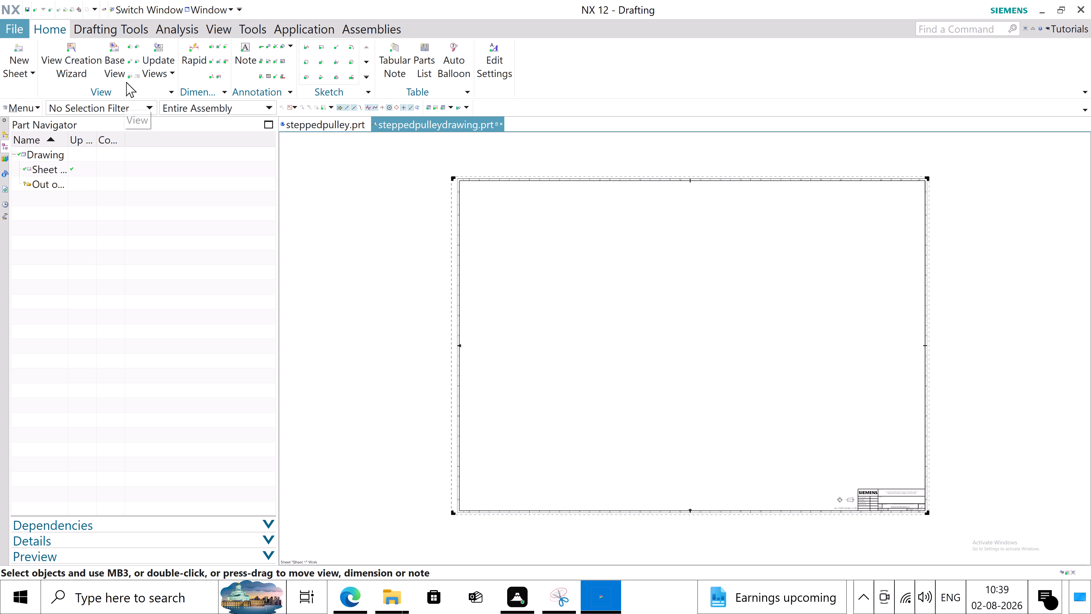
pyautogui.click(115, 67)
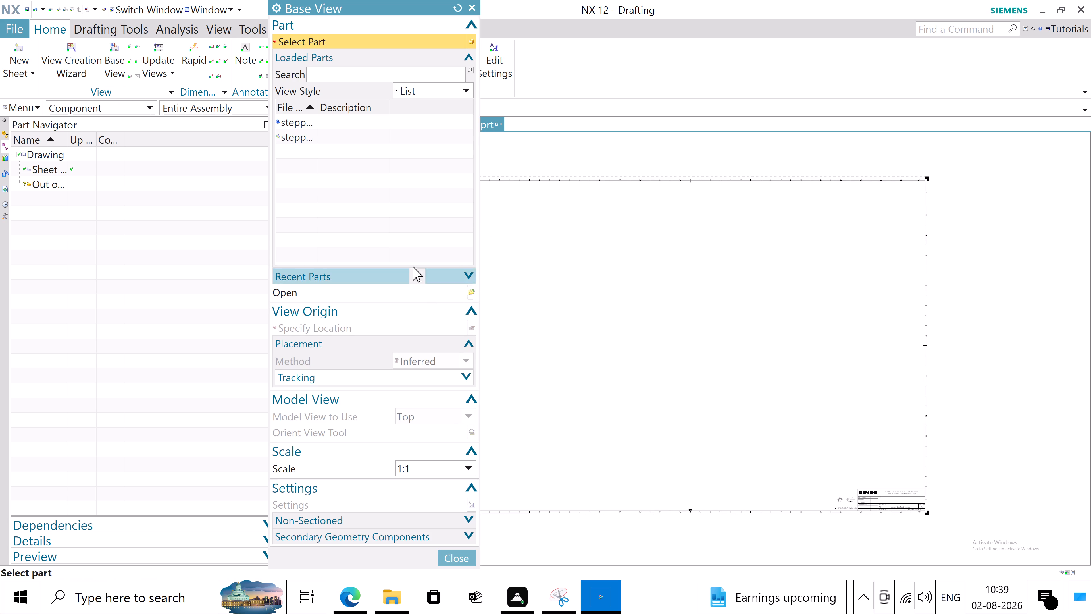
pyautogui.click(300, 120)
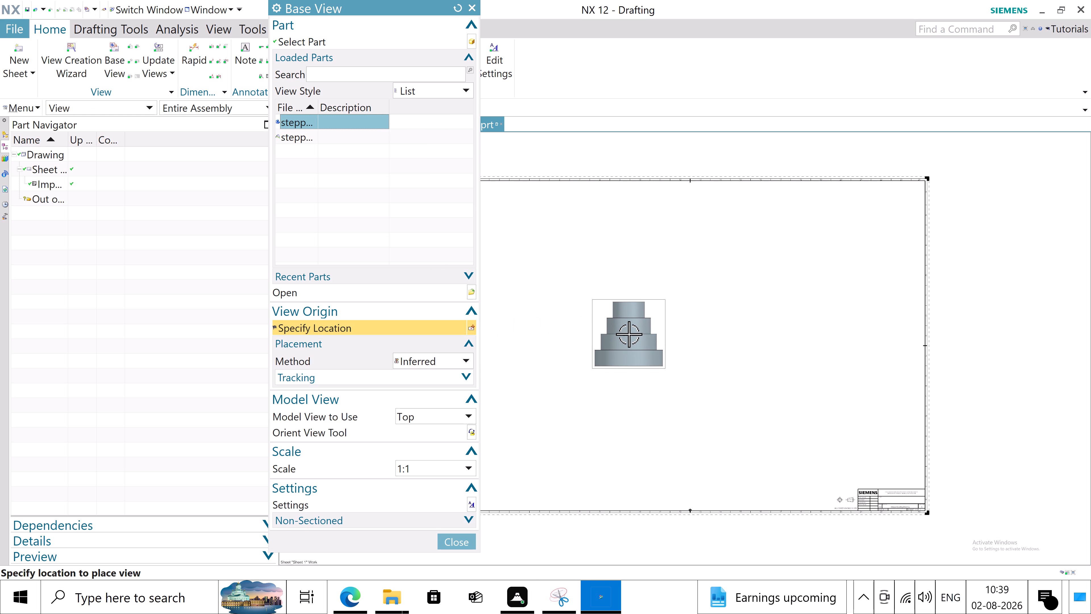
pyautogui.click(632, 342)
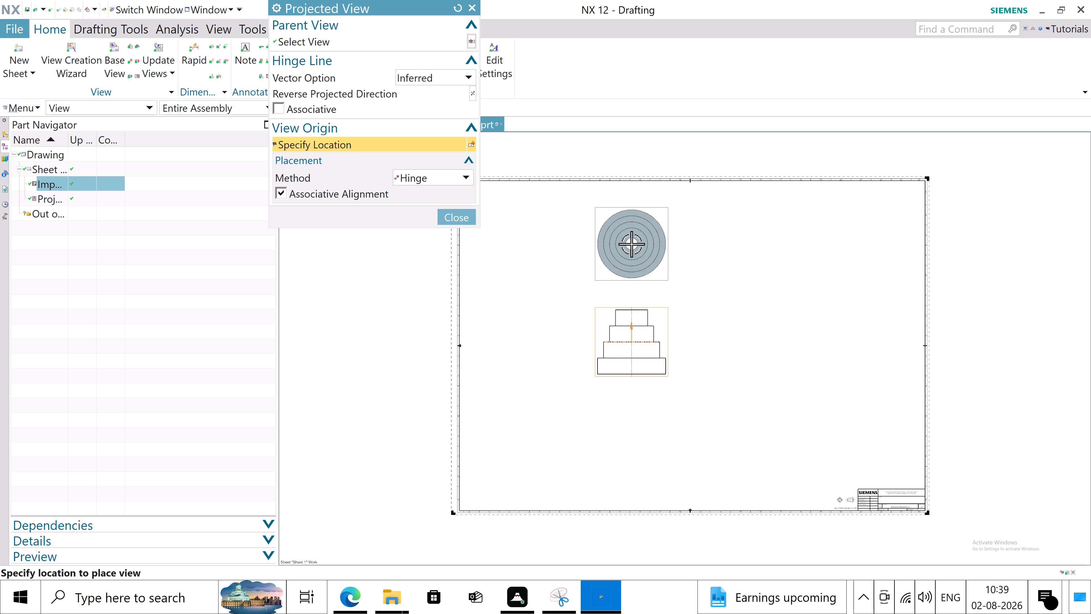
# Place a projected view showing the pulley's concentric circles directly above the base view and finish projecting views.
pyautogui.click(631, 244)
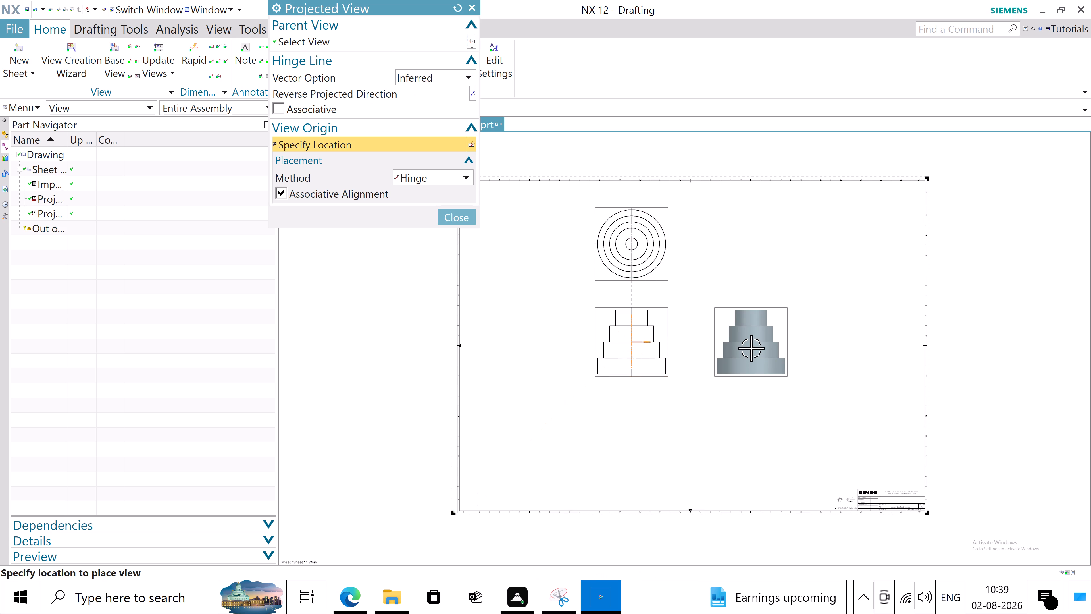
pyautogui.click(464, 215)
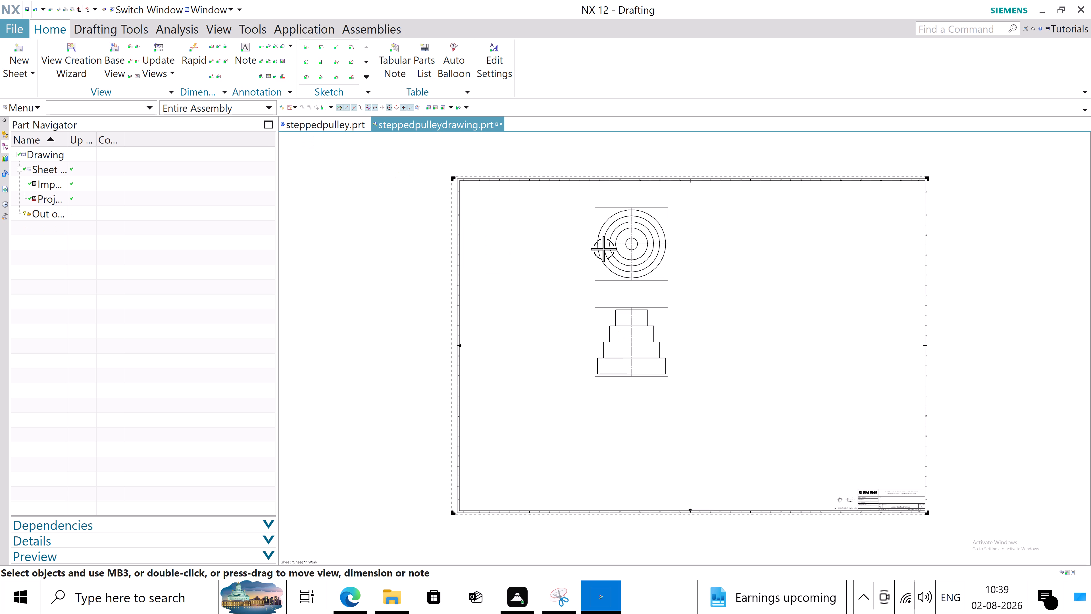
# Switch to the steppedpulley.prt part and start a new sketch on the pulley's top annular face.
pyautogui.scroll(2, 675, 265)
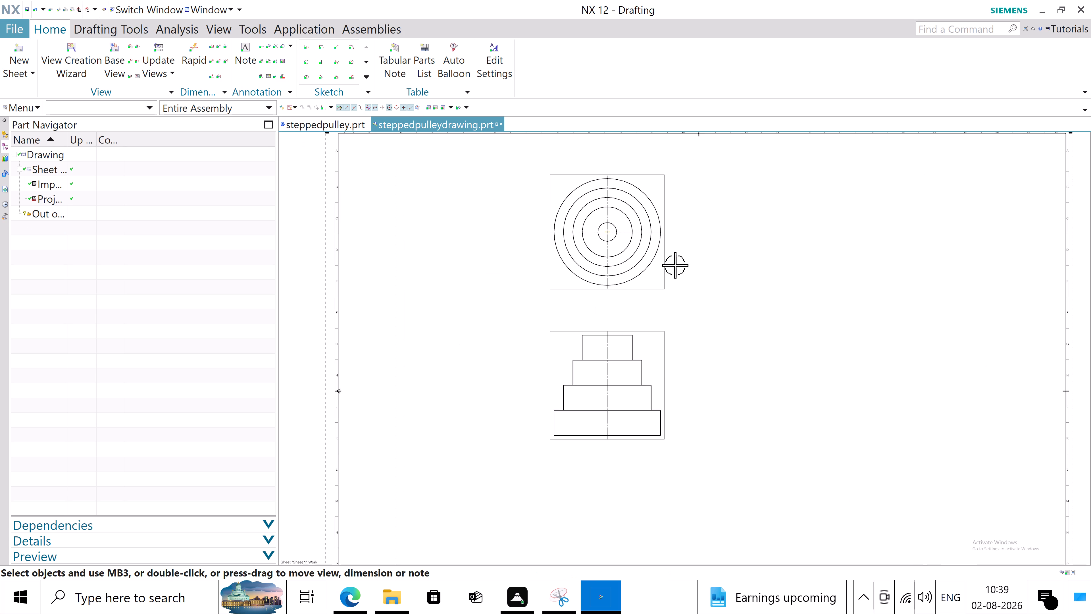
pyautogui.scroll(-1, 675, 265)
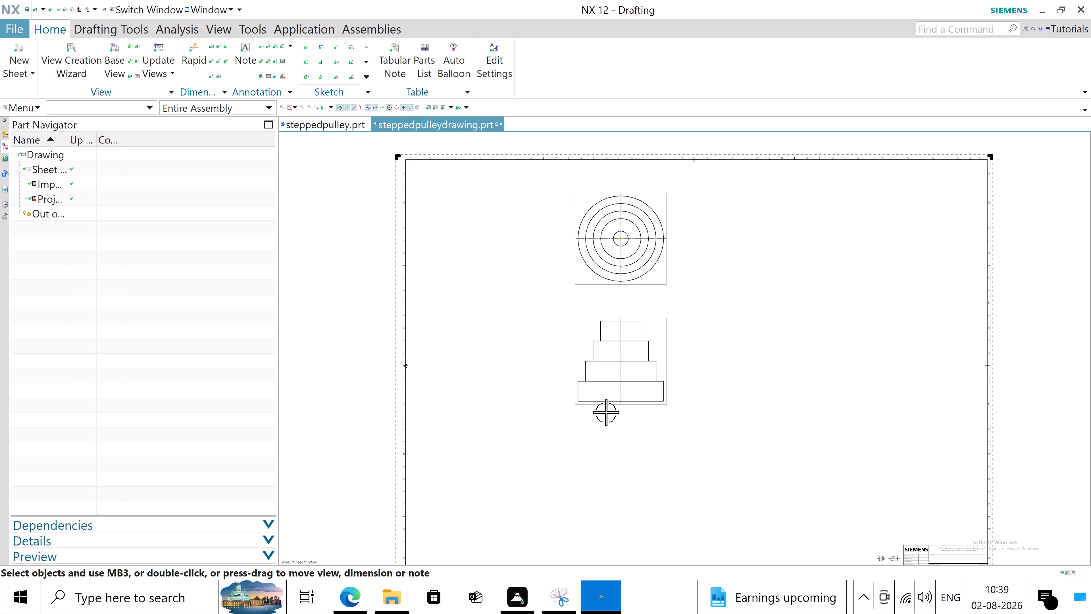
pyautogui.click(311, 120)
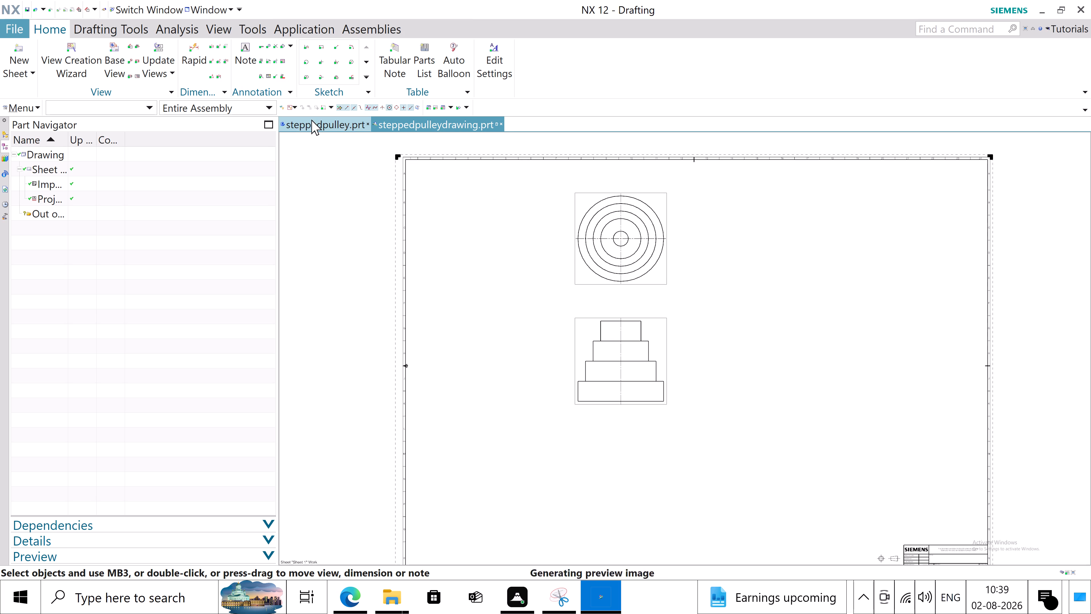
pyautogui.scroll(2, 805, 269)
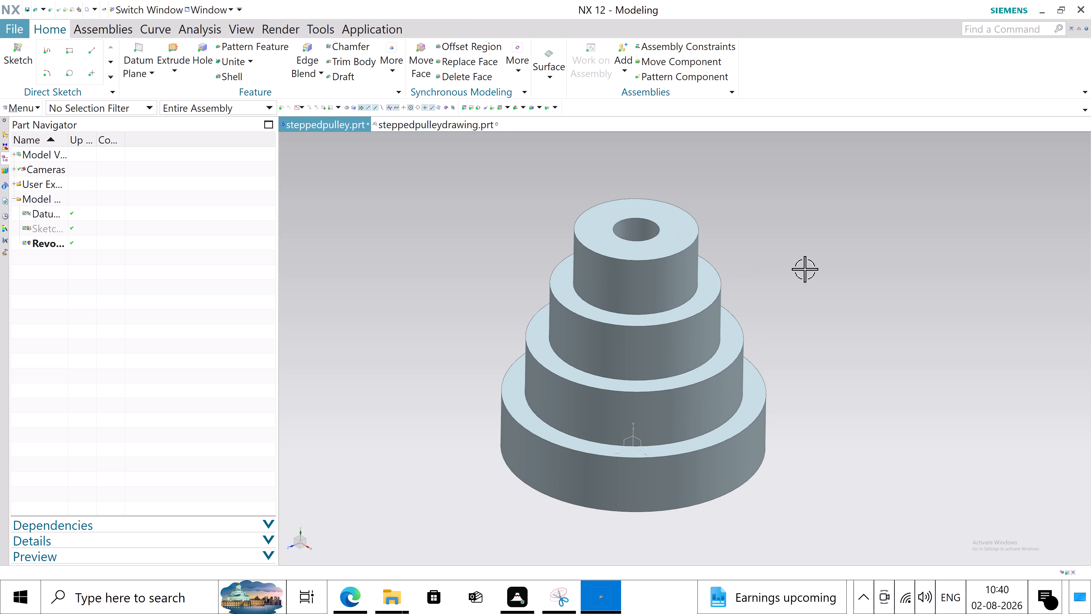
pyautogui.click(14, 113)
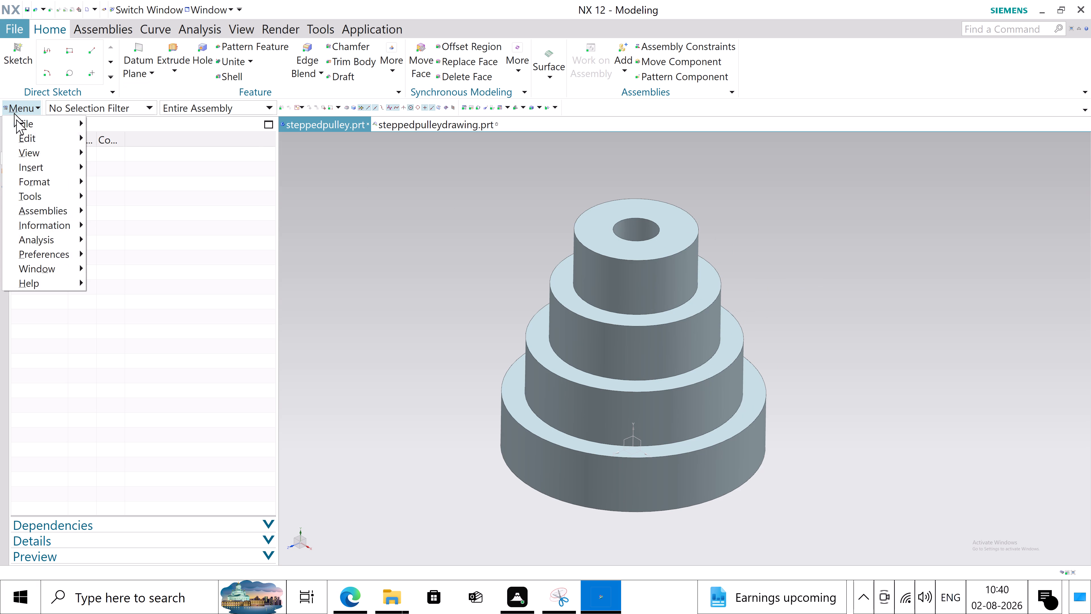
pyautogui.click(36, 169)
pyautogui.click(172, 181)
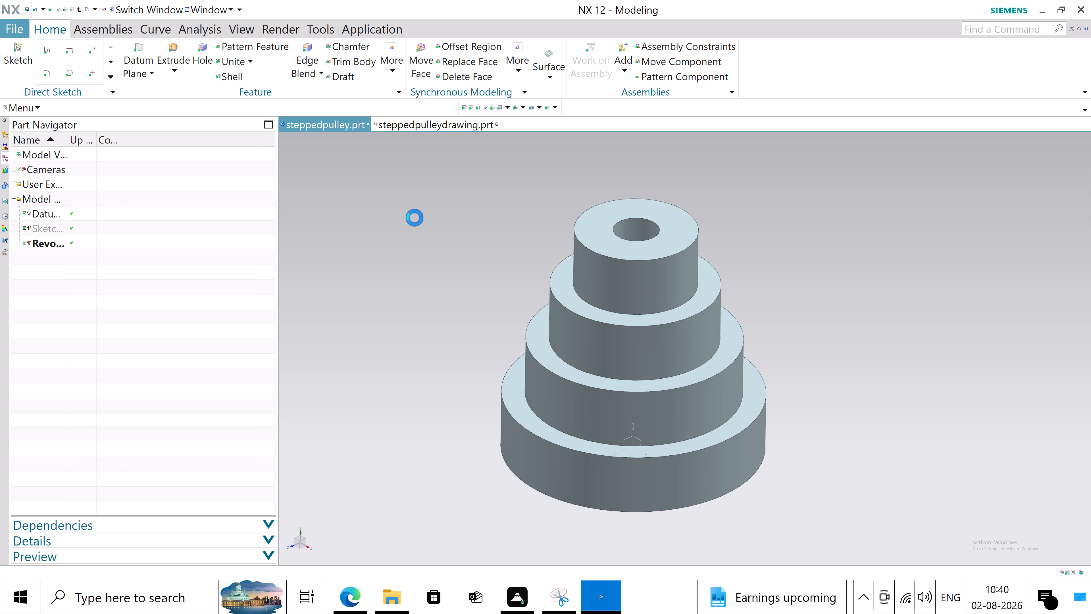
pyautogui.click(642, 252)
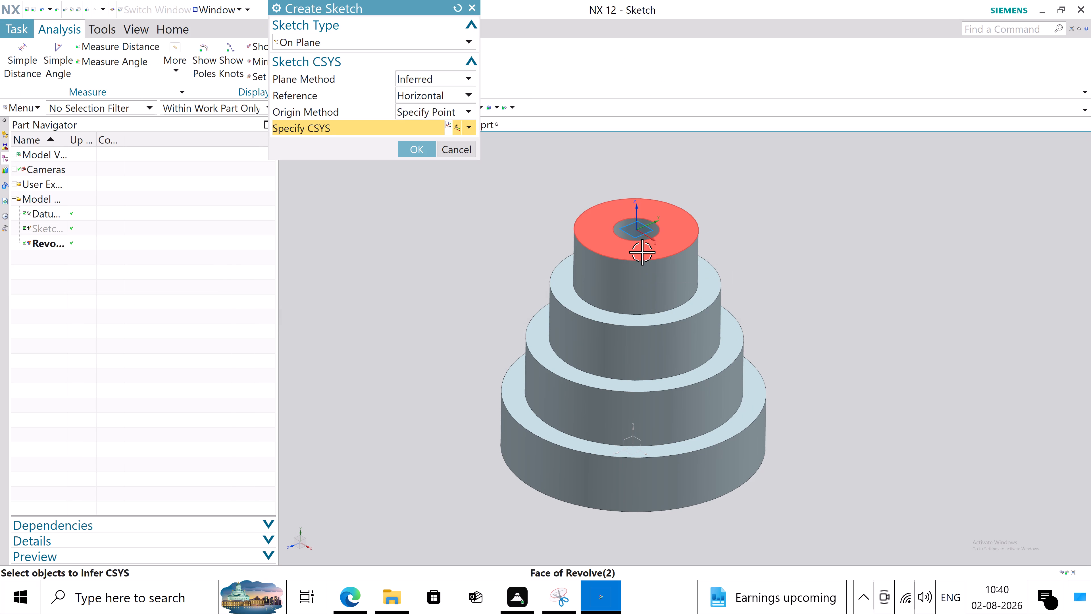
pyautogui.click(413, 145)
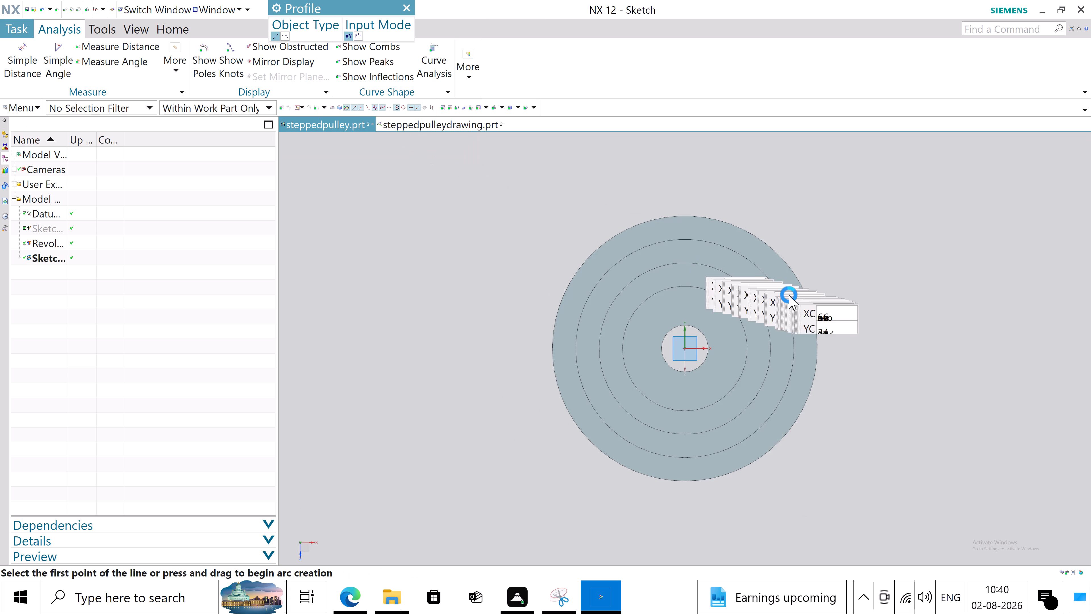
# Sketch a small rectangle across the bore's left edge, starting from a corner at about XC -18.5, YC 3.
pyautogui.scroll(2, 740, 313)
pyautogui.scroll(-1, 740, 313)
pyautogui.scroll(1, 740, 313)
pyautogui.scroll(3, 701, 361)
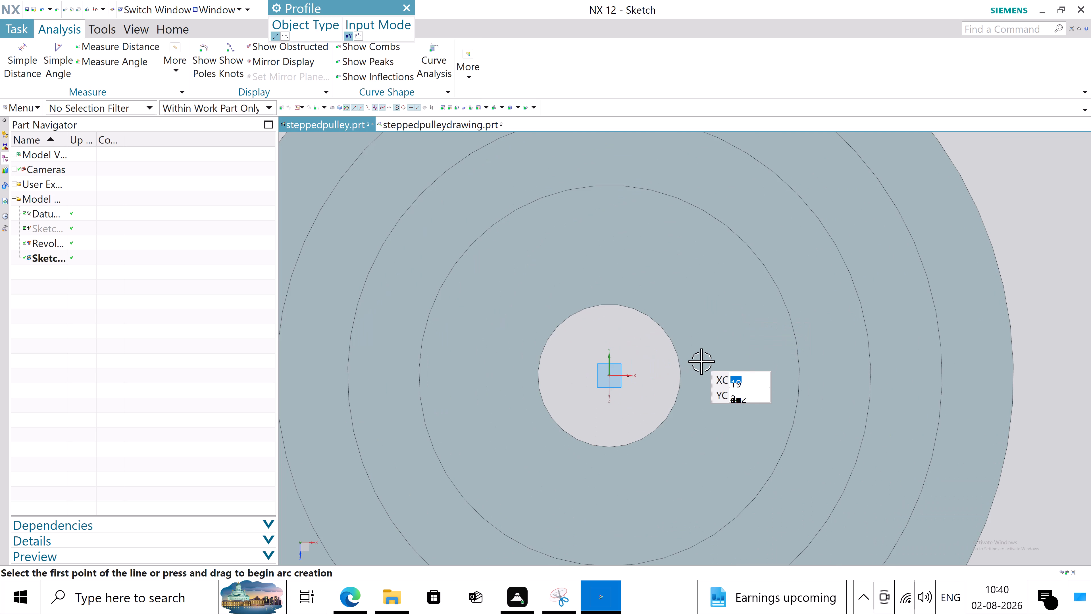
pyautogui.click(169, 29)
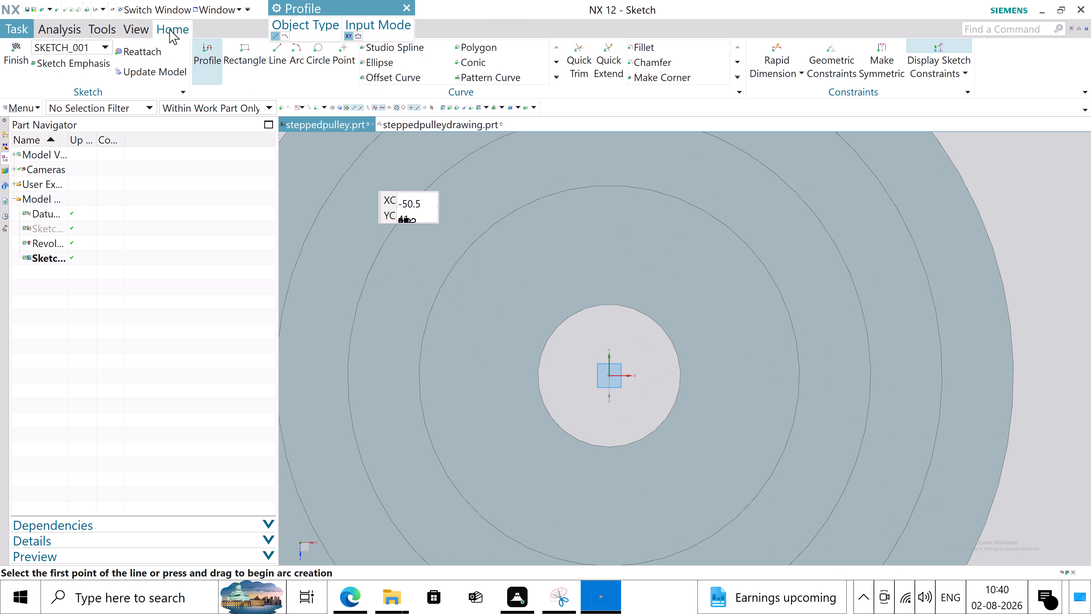
pyautogui.click(233, 62)
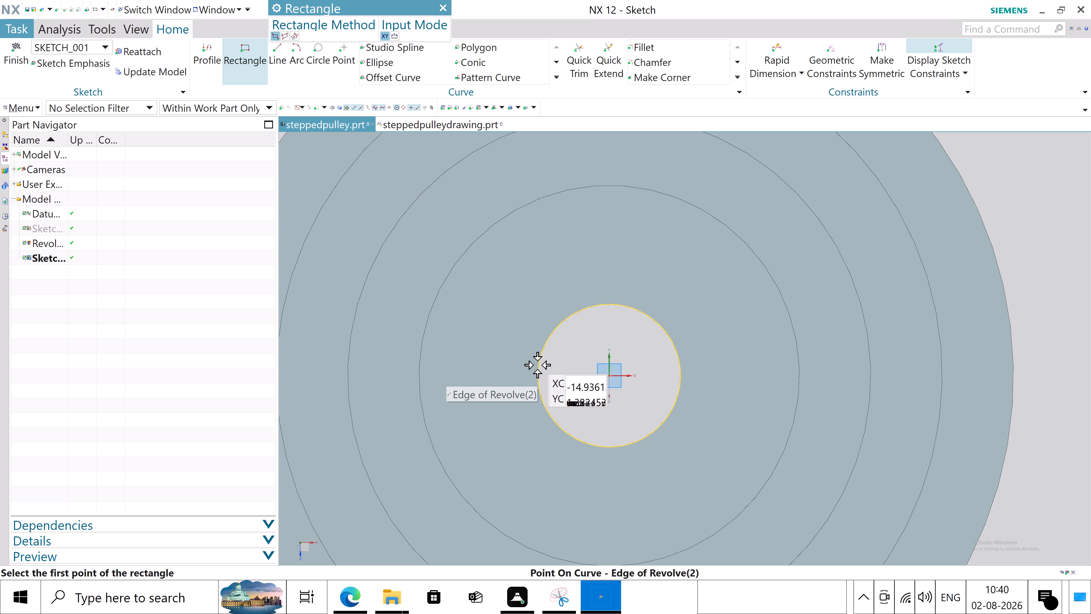
pyautogui.click(520, 361)
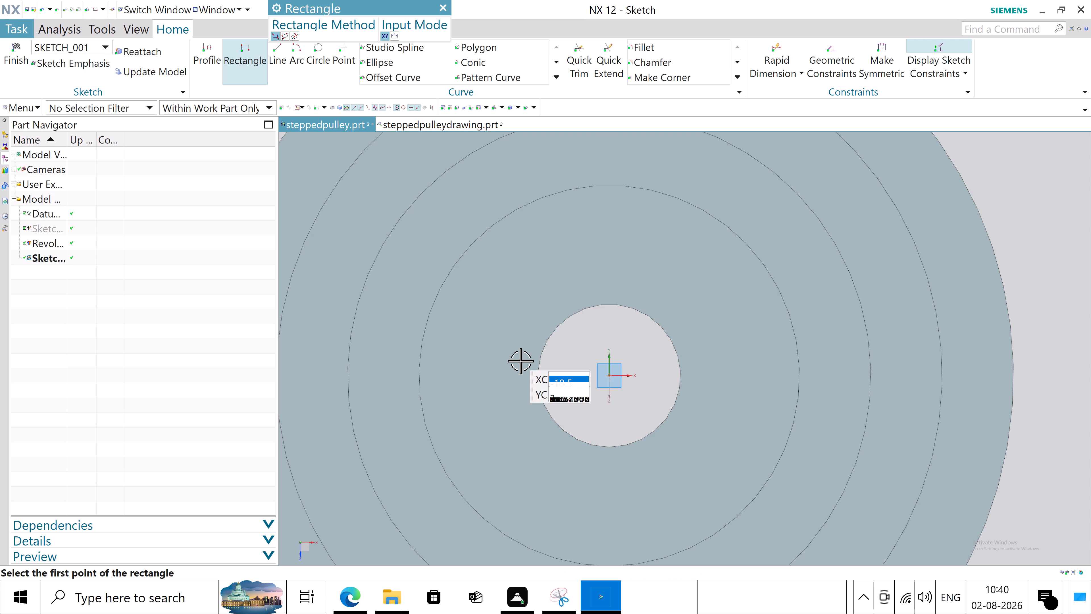
pyautogui.click(547, 396)
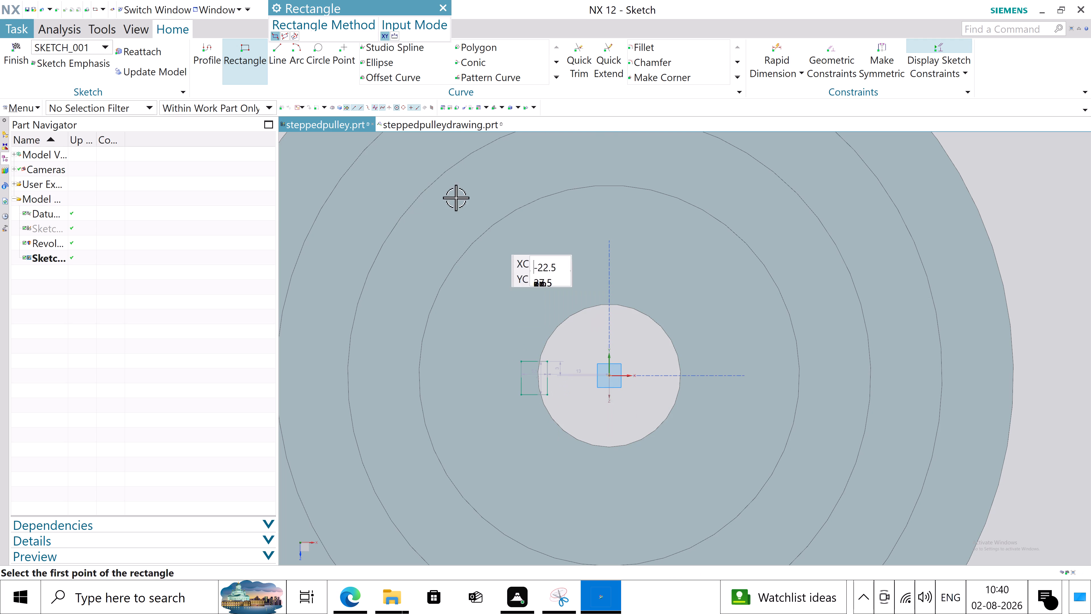
pyautogui.click(442, 9)
# Set the distance from the rectangle's upper edge to the horizontal axis to 3 mm.
pyautogui.scroll(4, 545, 386)
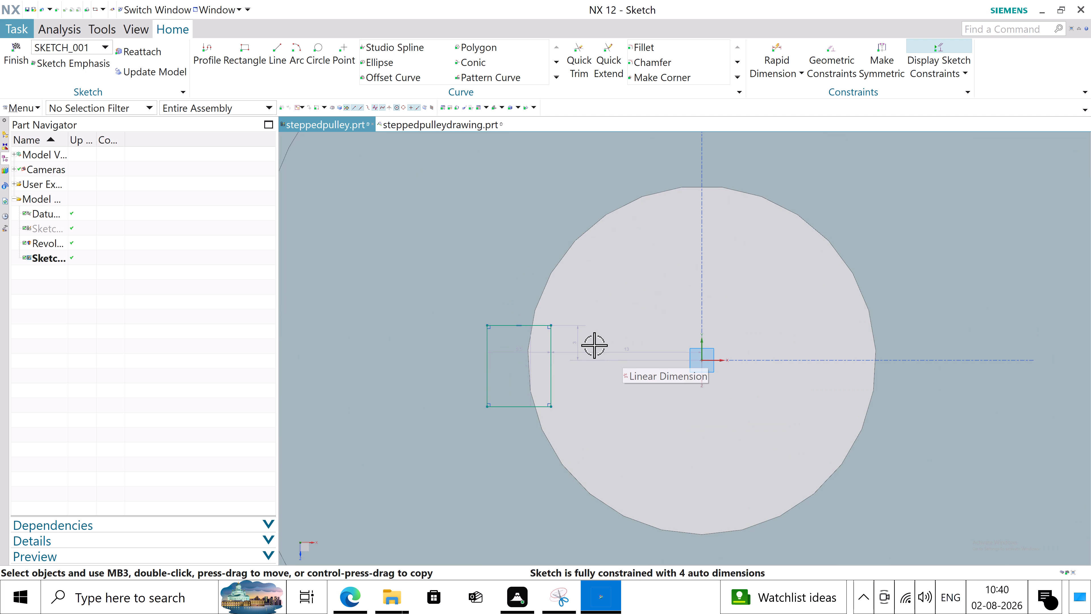
pyautogui.doubleClick(578, 342)
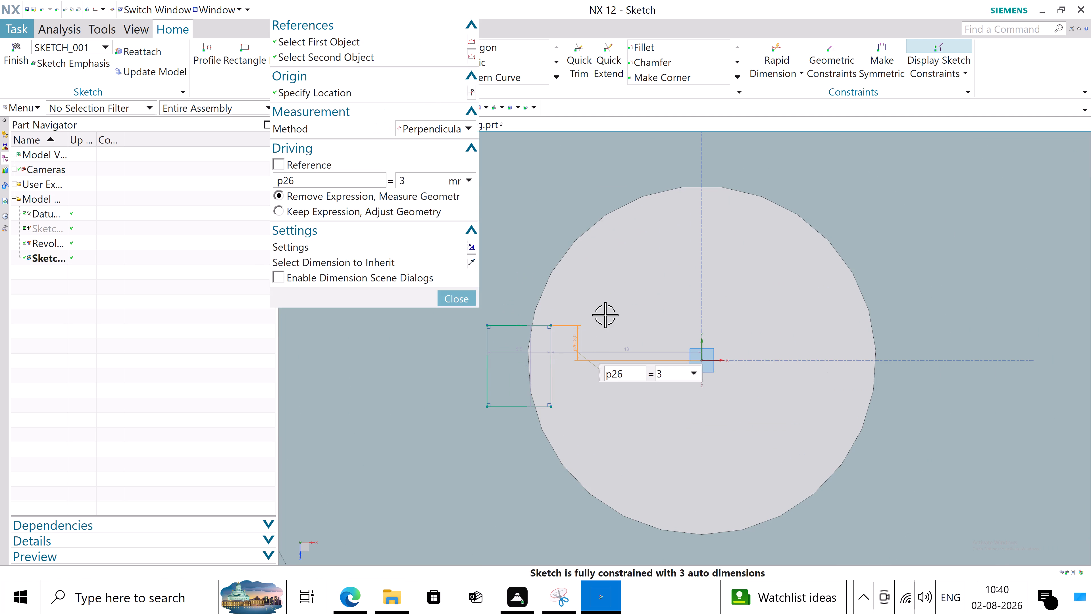
pyautogui.press('3')
pyautogui.press('Return')
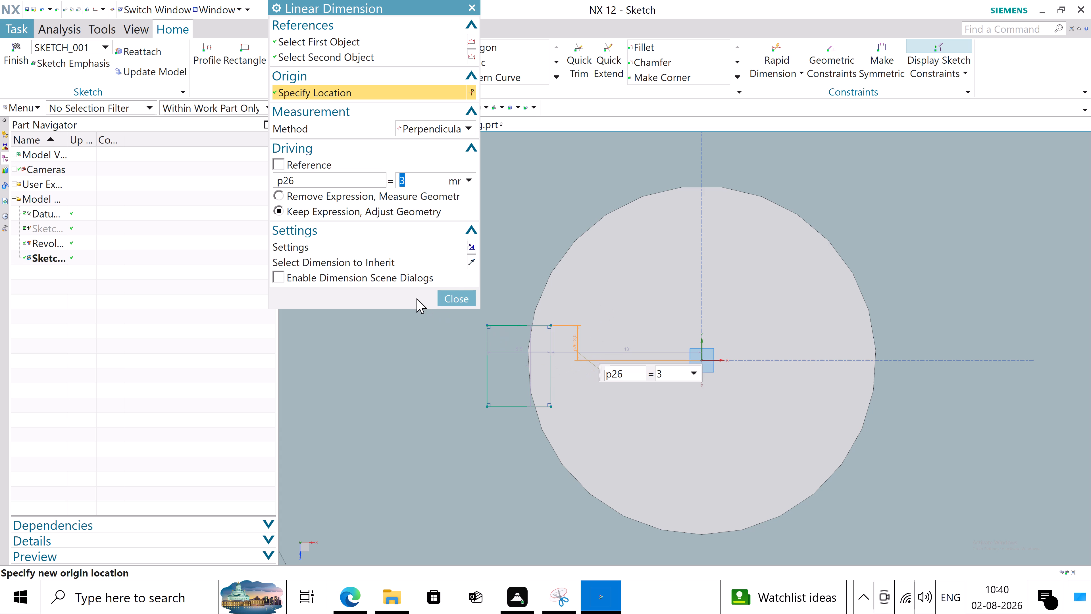
pyautogui.click(463, 304)
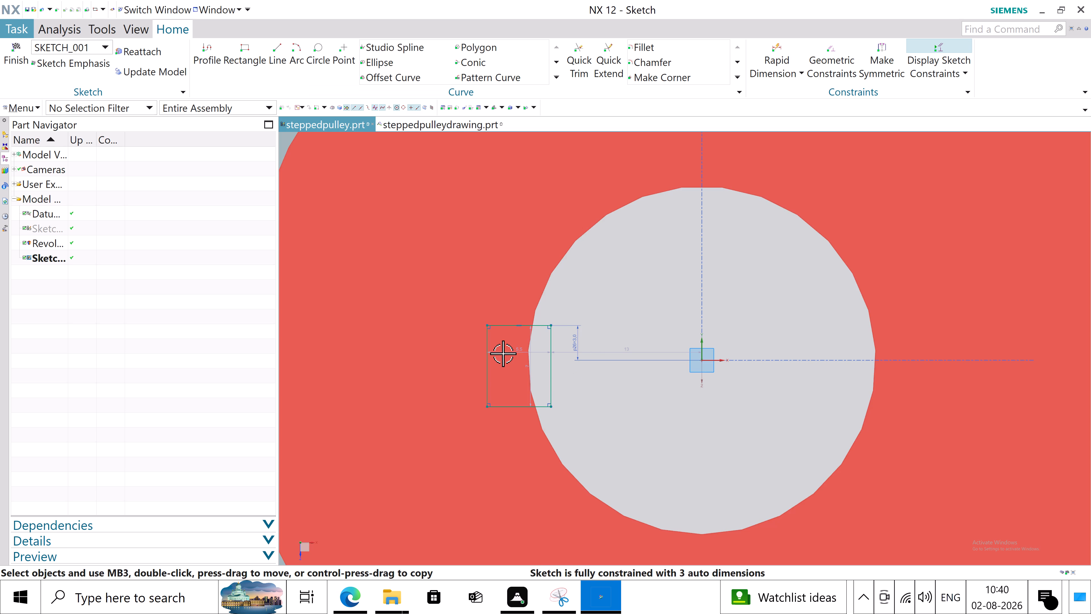
# Move the rectangle's height dimension clear of the profile and set the height to 6 mm.
pyautogui.moveTo(503, 353); pyautogui.dragTo(511, 297)
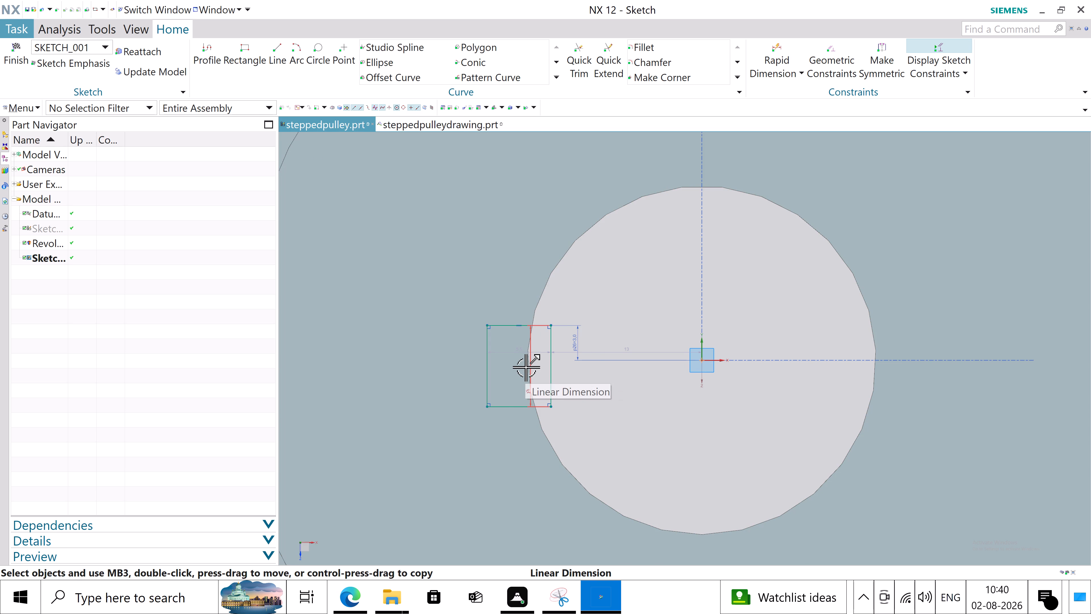
pyautogui.moveTo(526, 367); pyautogui.dragTo(626, 375)
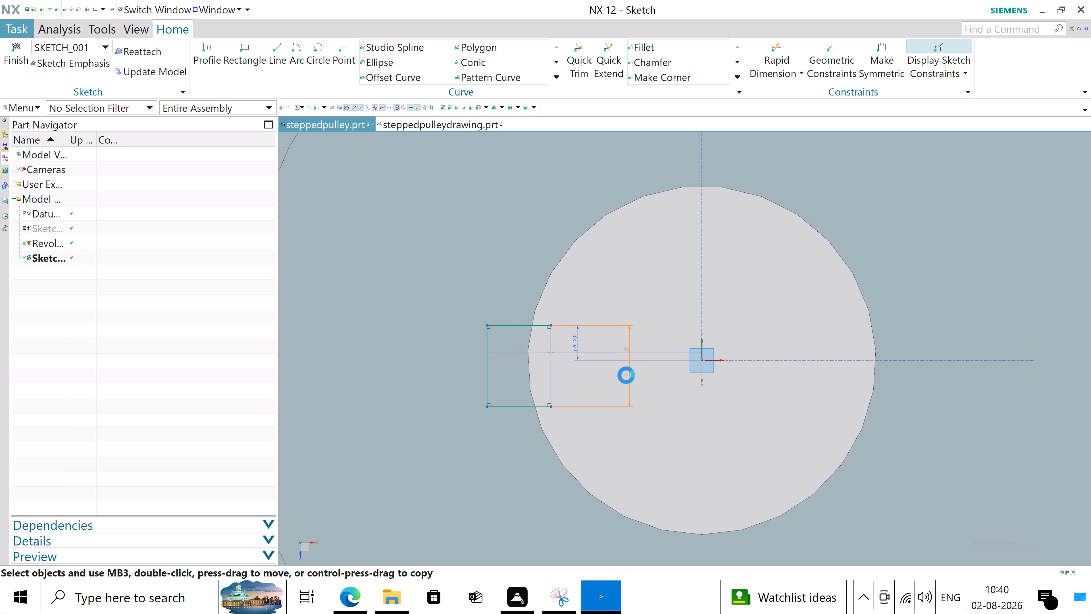
pyautogui.doubleClick(631, 391)
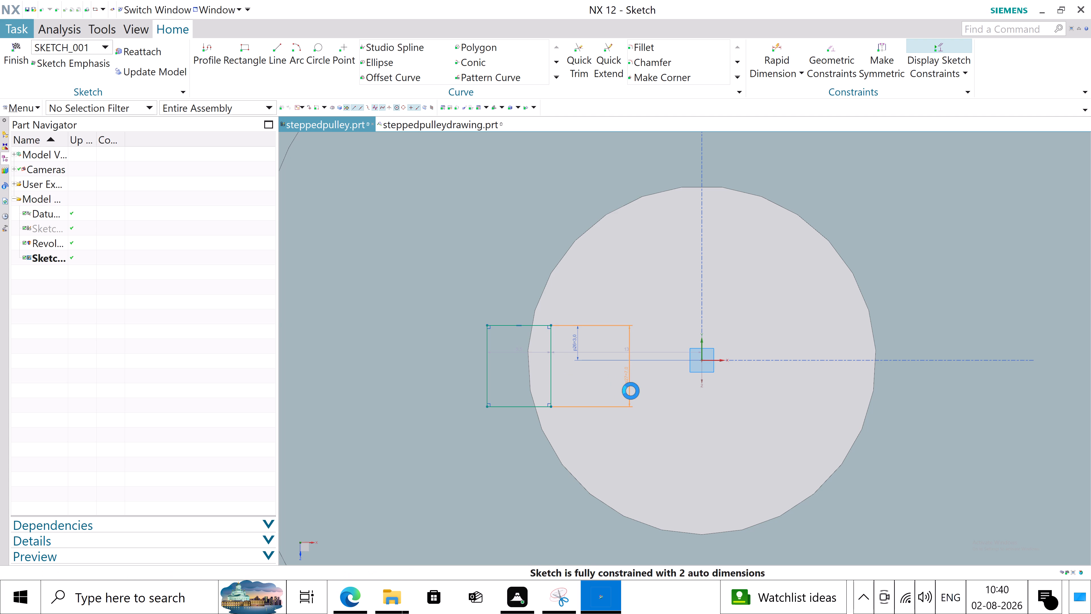
pyautogui.press('6')
pyautogui.press('Return')
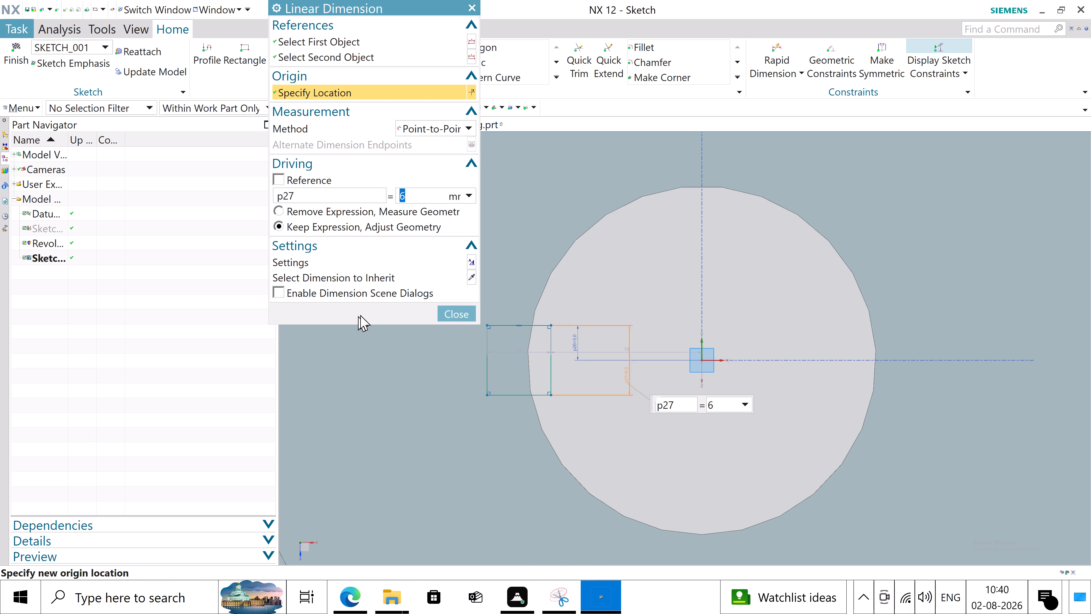
pyautogui.click(443, 311)
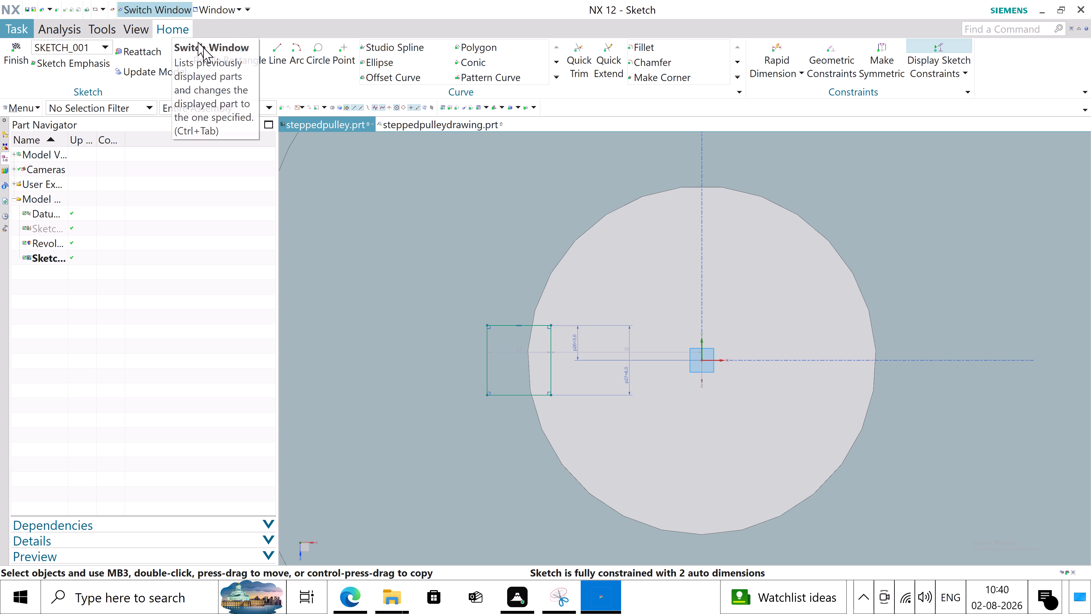
# Draw a 30 mm diameter circle centred on the sketch origin.
pyautogui.click(317, 53)
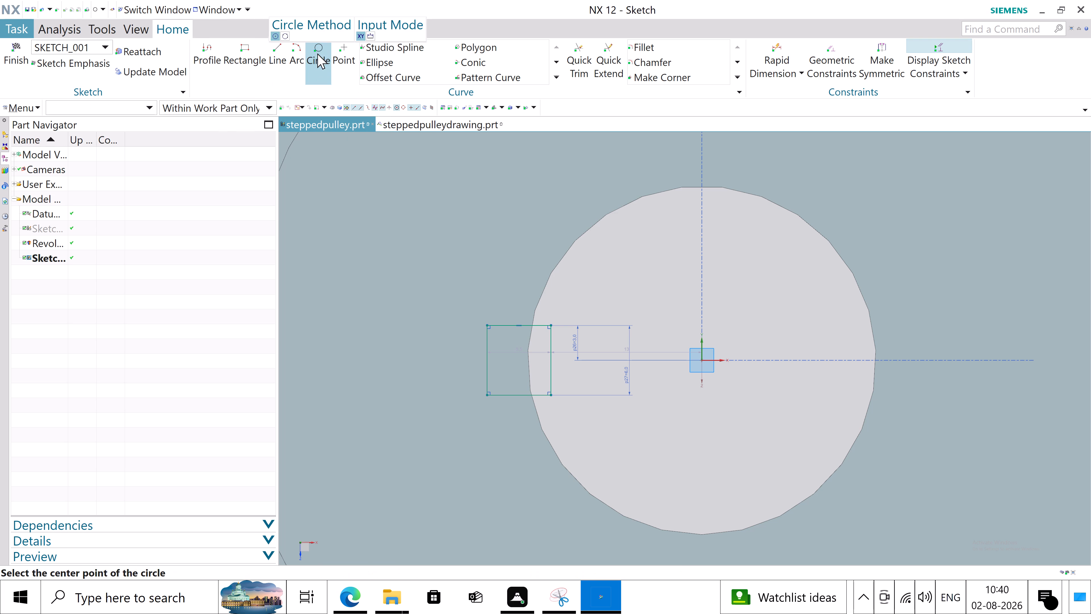
pyautogui.click(702, 361)
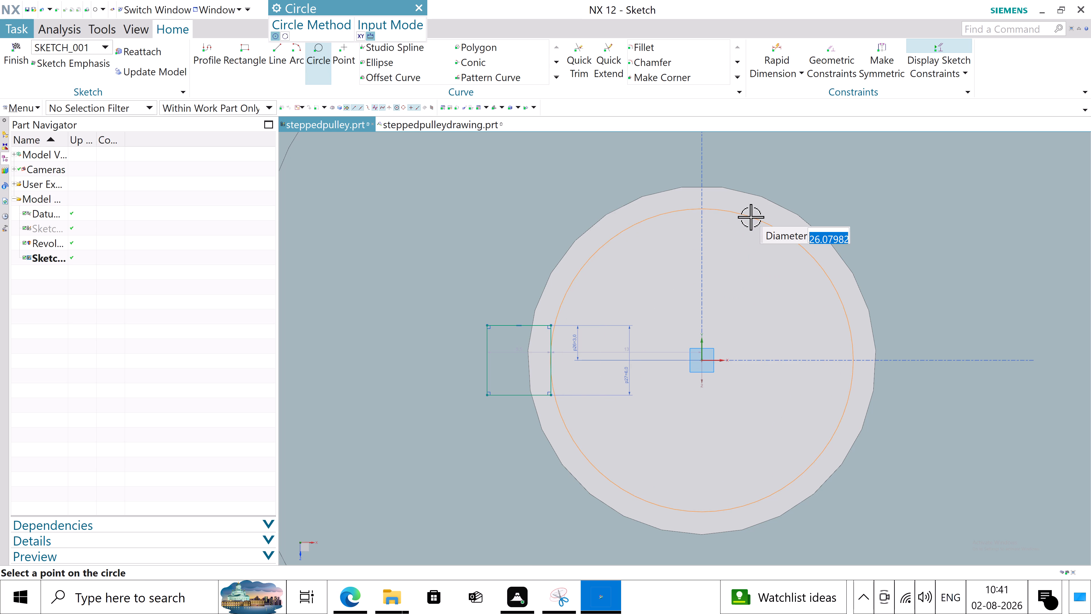
pyautogui.write('30')
pyautogui.press('Return')
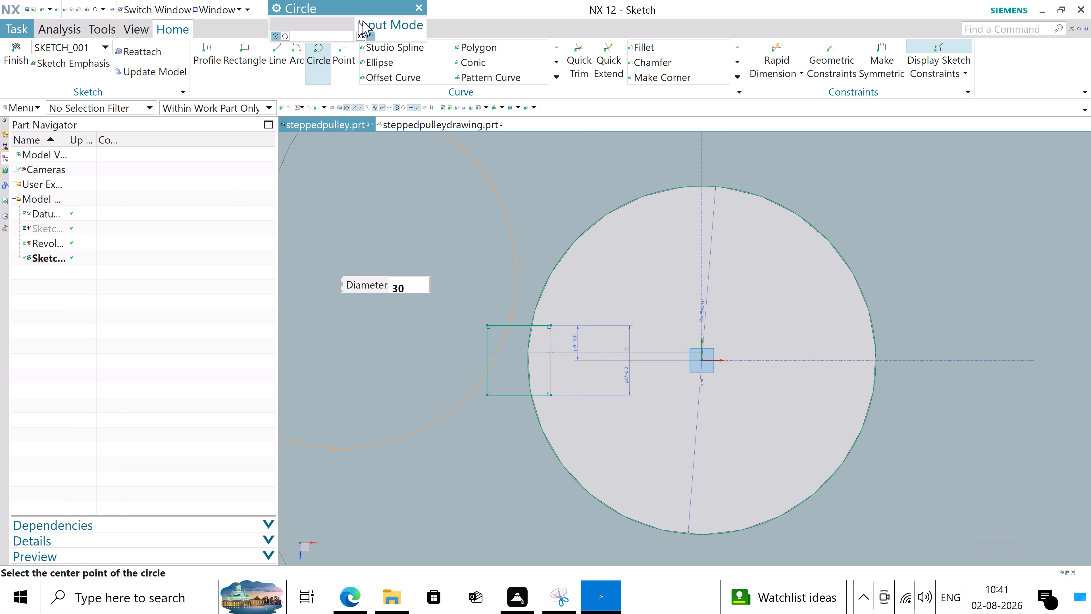
pyautogui.click(423, 11)
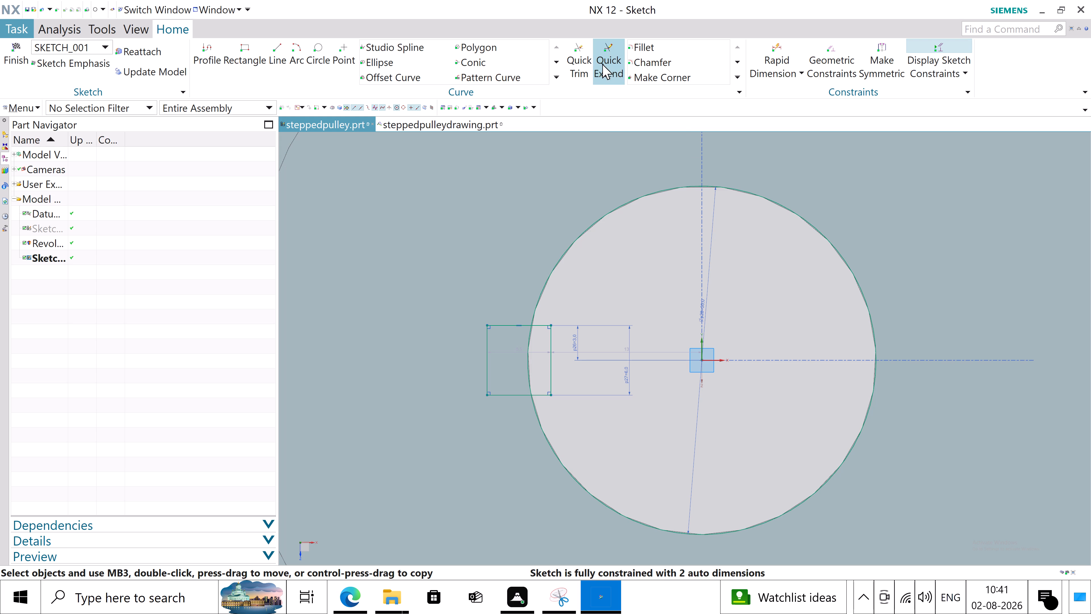
pyautogui.click(576, 67)
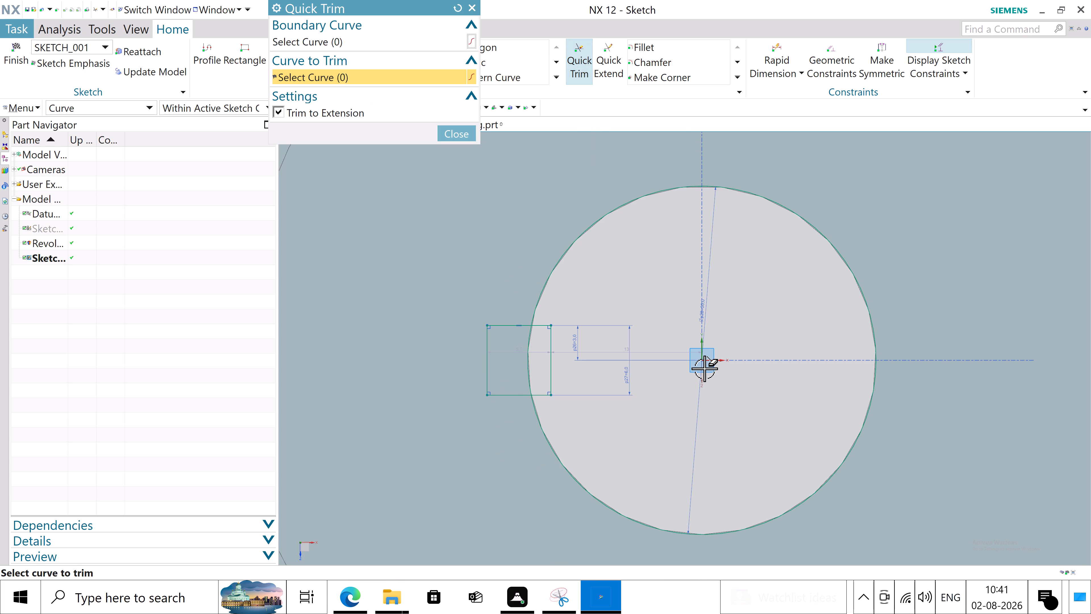
pyautogui.click(458, 133)
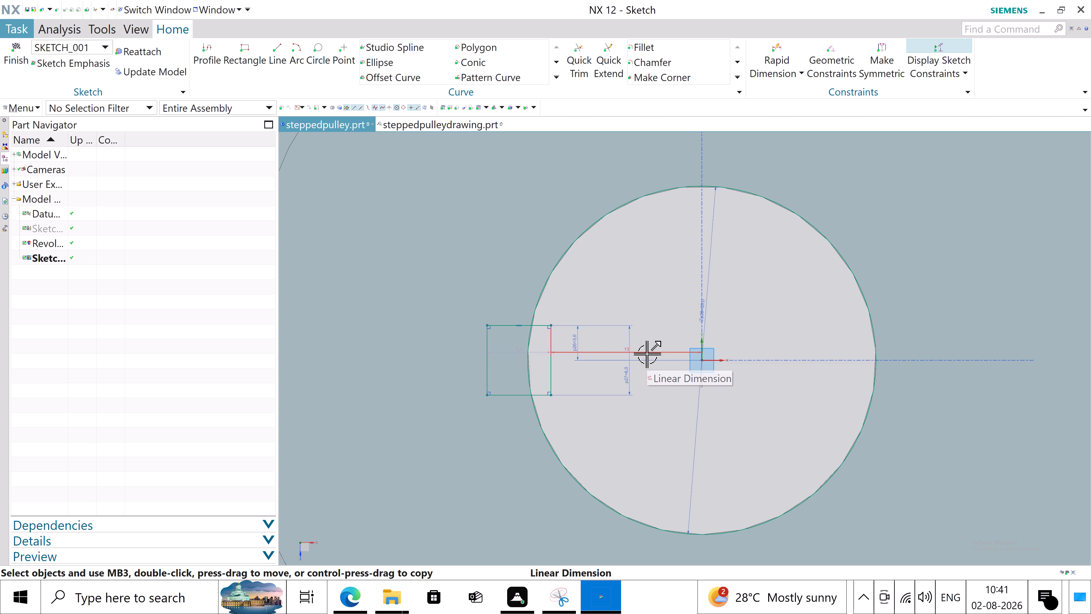
# Move the horizontal dimensions above the rectangle and set the distance from its inner edge to the vertical axis to 15 mm.
pyautogui.moveTo(647, 354); pyautogui.dragTo(647, 289)
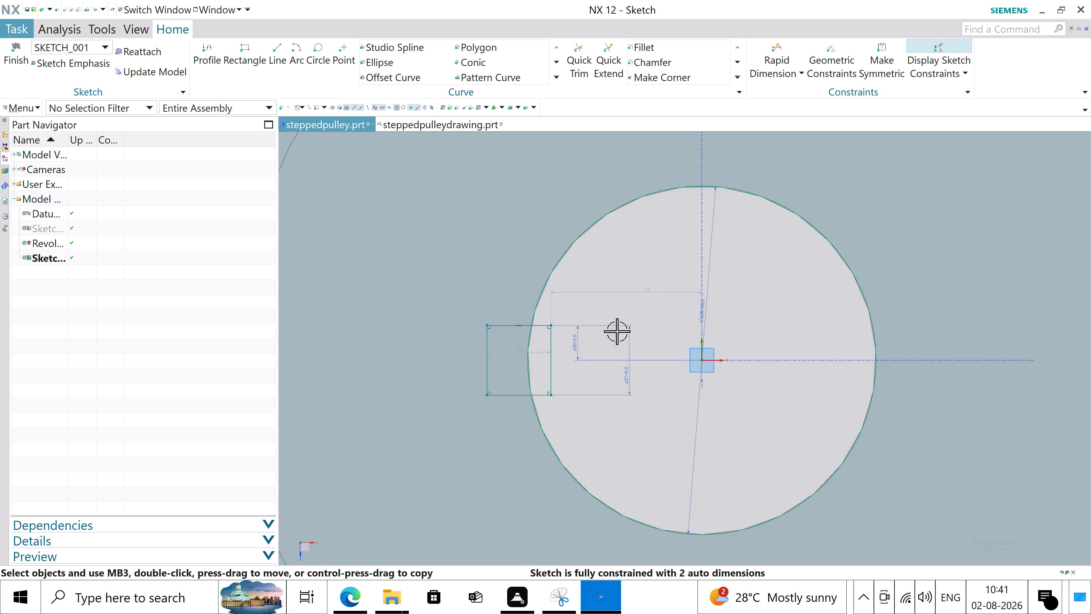
pyautogui.moveTo(546, 351); pyautogui.dragTo(520, 314)
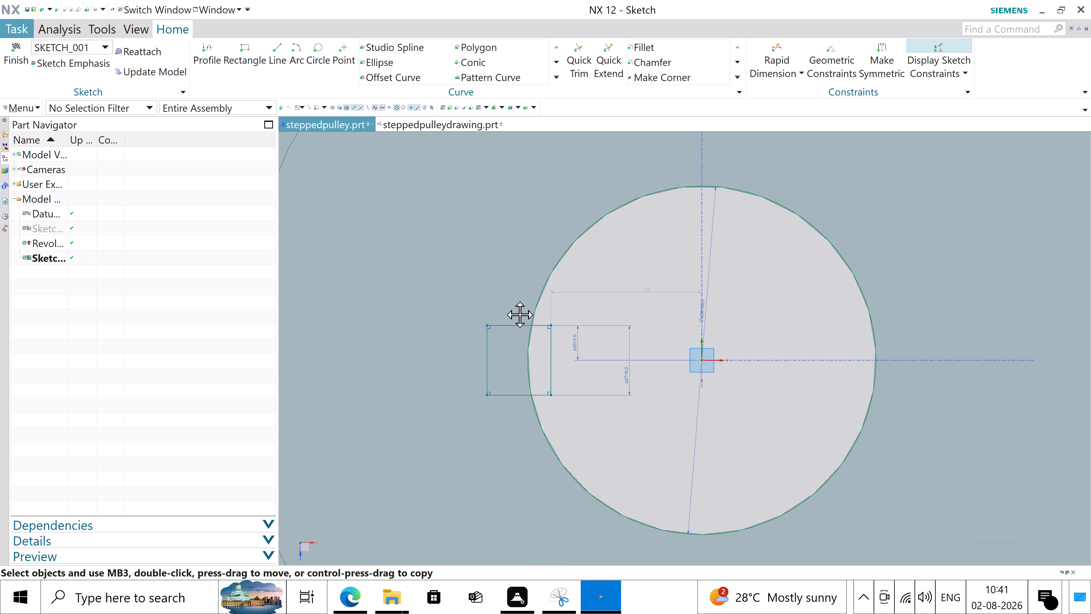
pyautogui.moveTo(520, 314); pyautogui.dragTo(492, 280)
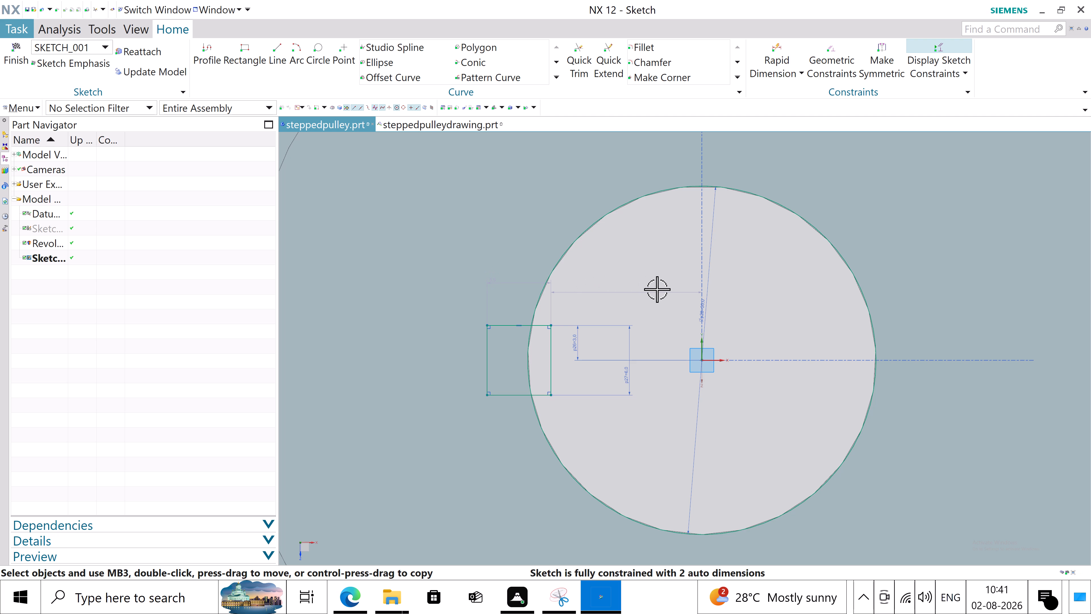
pyautogui.doubleClick(657, 289)
pyautogui.doubleClick(649, 288)
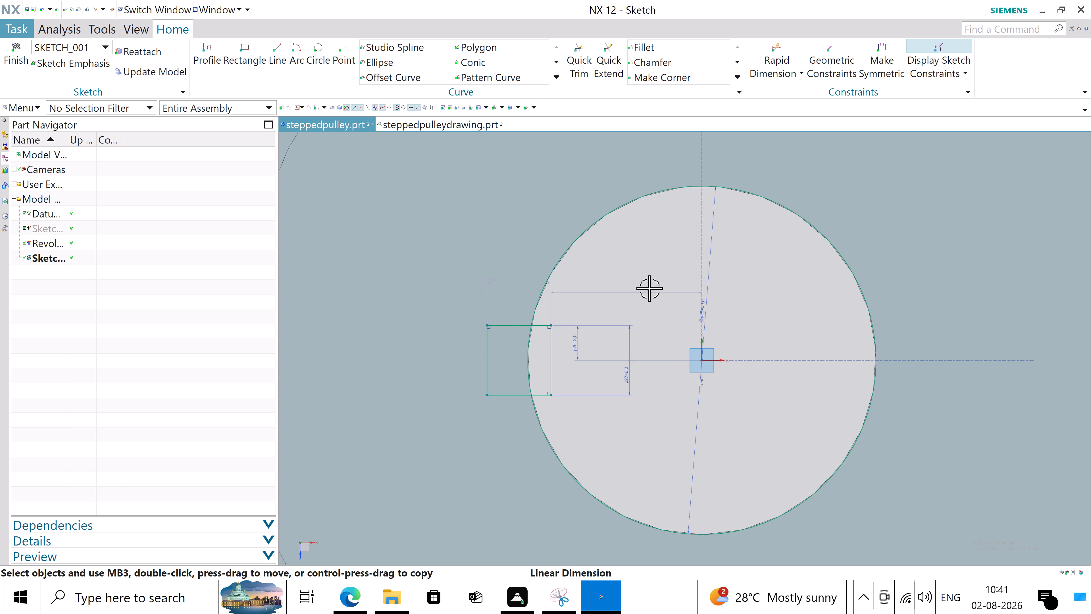
pyautogui.write('15')
pyautogui.press('Return')
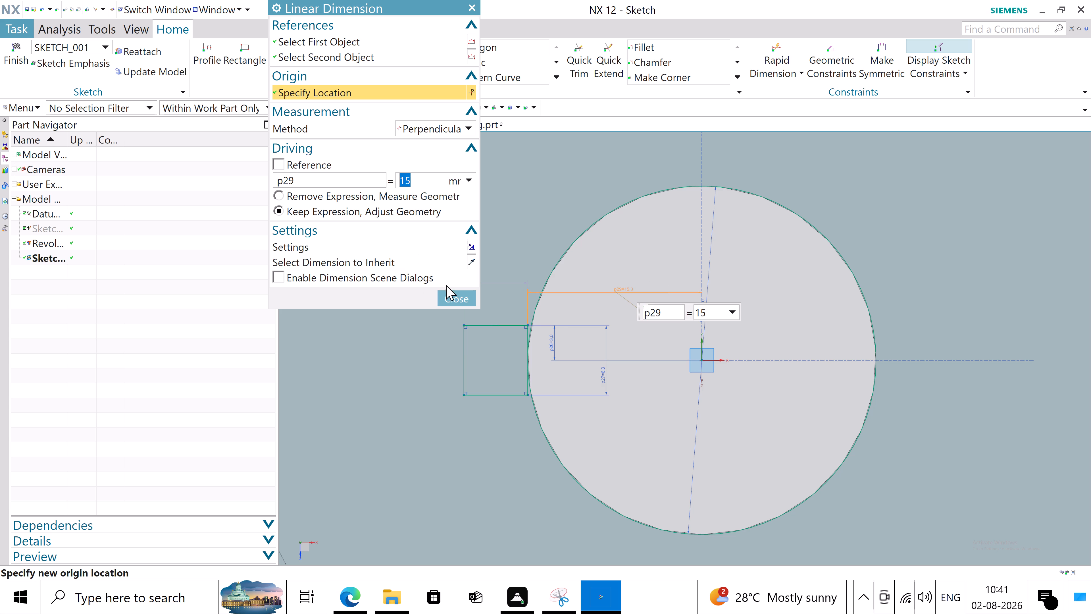
pyautogui.click(447, 303)
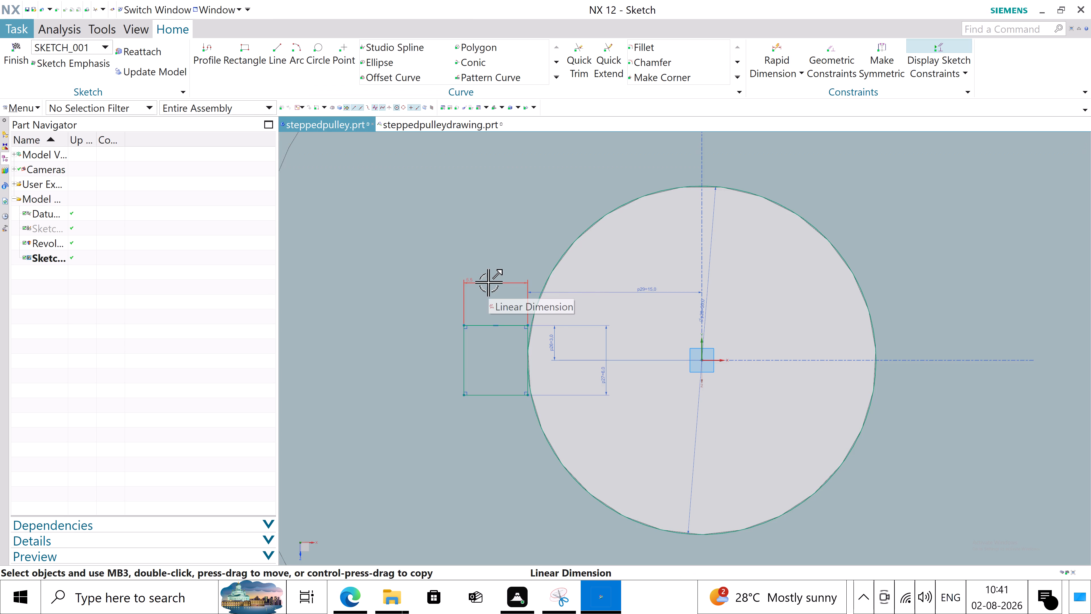
# Set the keyway rectangle's width to 3 mm.
pyautogui.doubleClick(482, 282)
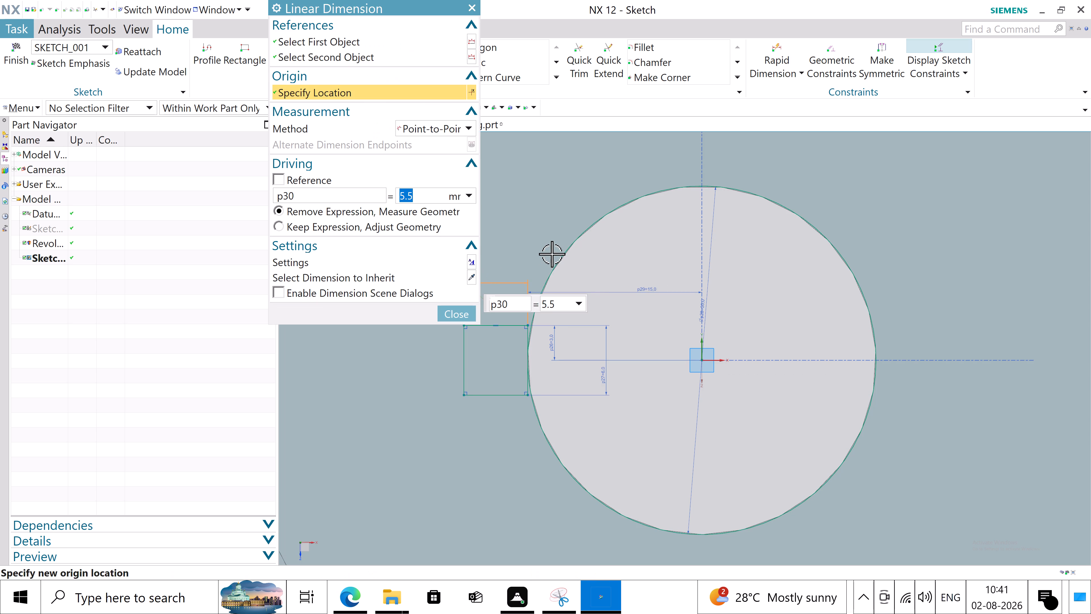
pyautogui.press('3')
pyautogui.press('Return')
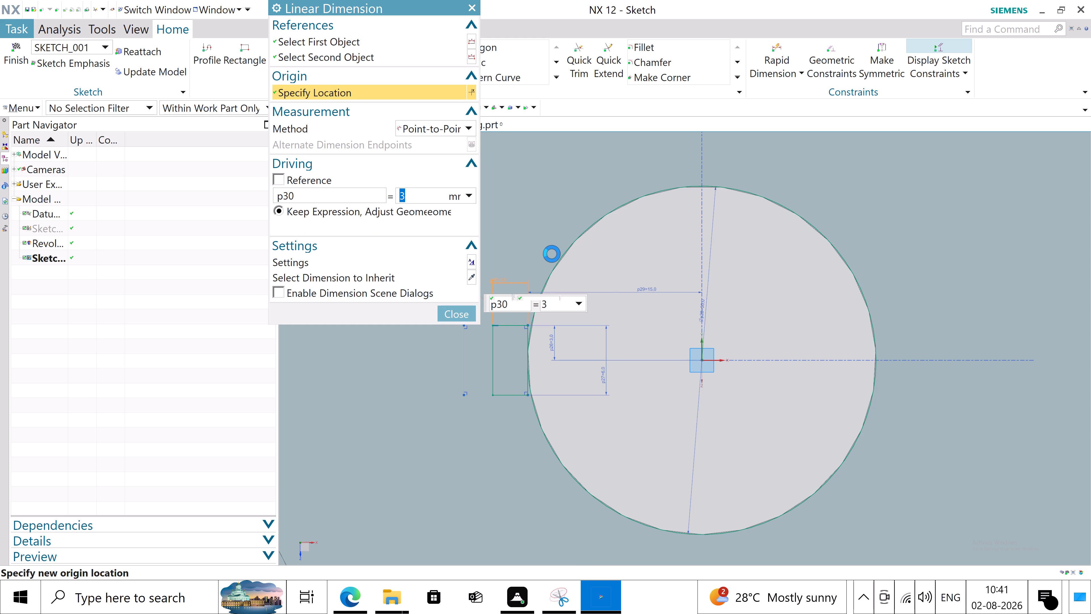
pyautogui.click(468, 314)
# Use Quick Extend to lengthen the rectangle's upper and lower edges to meet the 30 mm circle.
pyautogui.scroll(4, 563, 335)
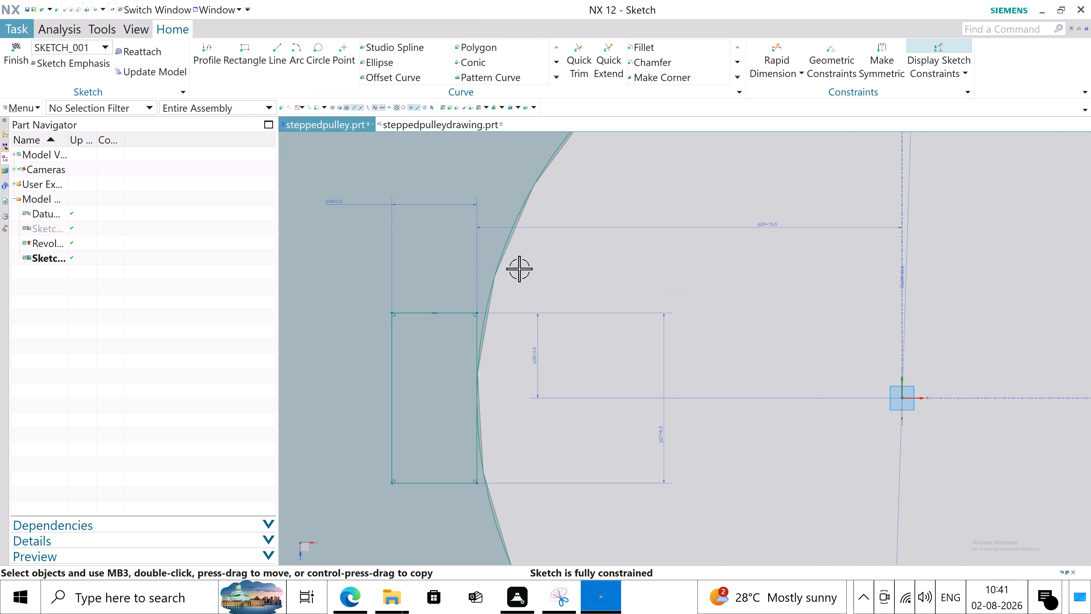
pyautogui.scroll(1, 486, 248)
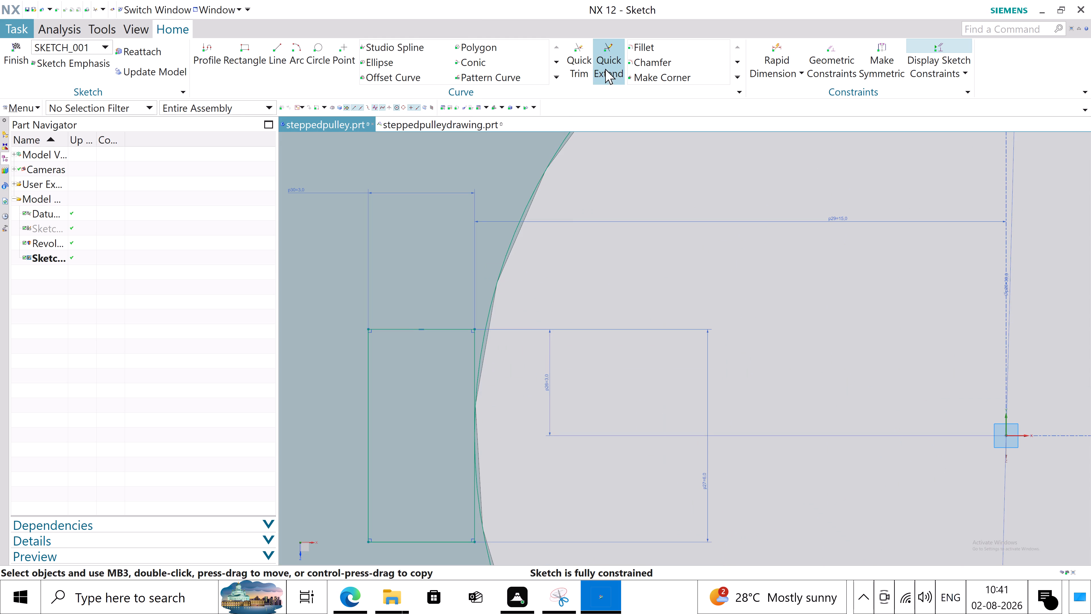
pyautogui.click(606, 68)
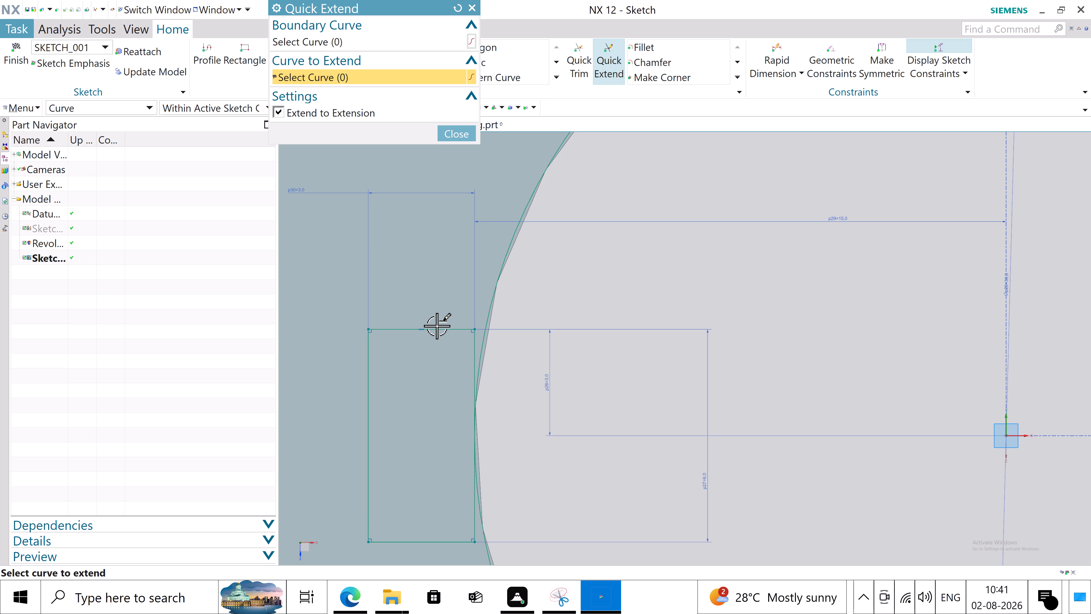
pyautogui.click(440, 328)
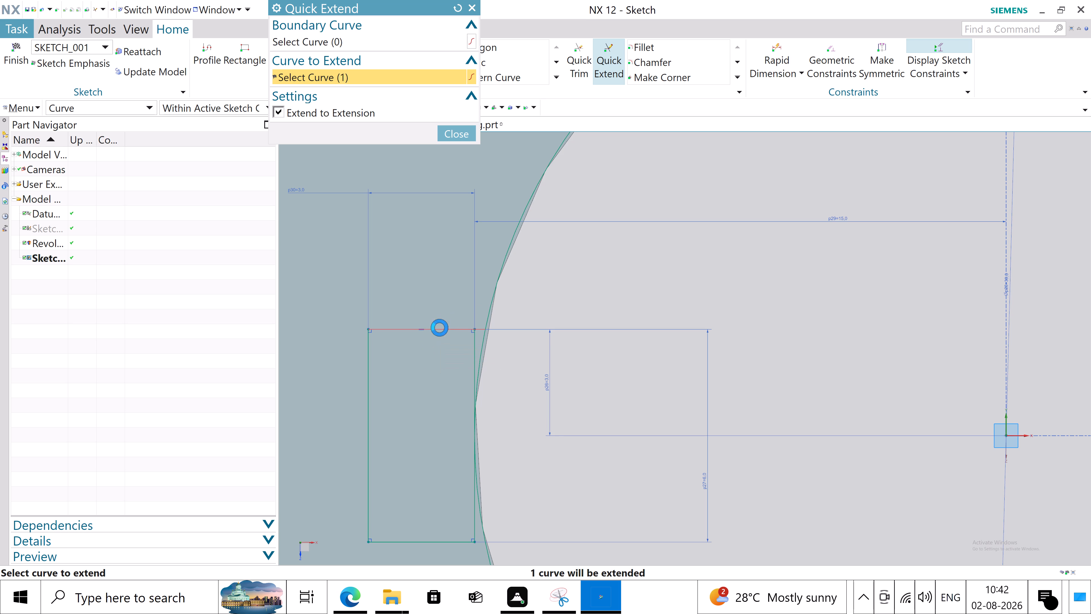
pyautogui.click(440, 544)
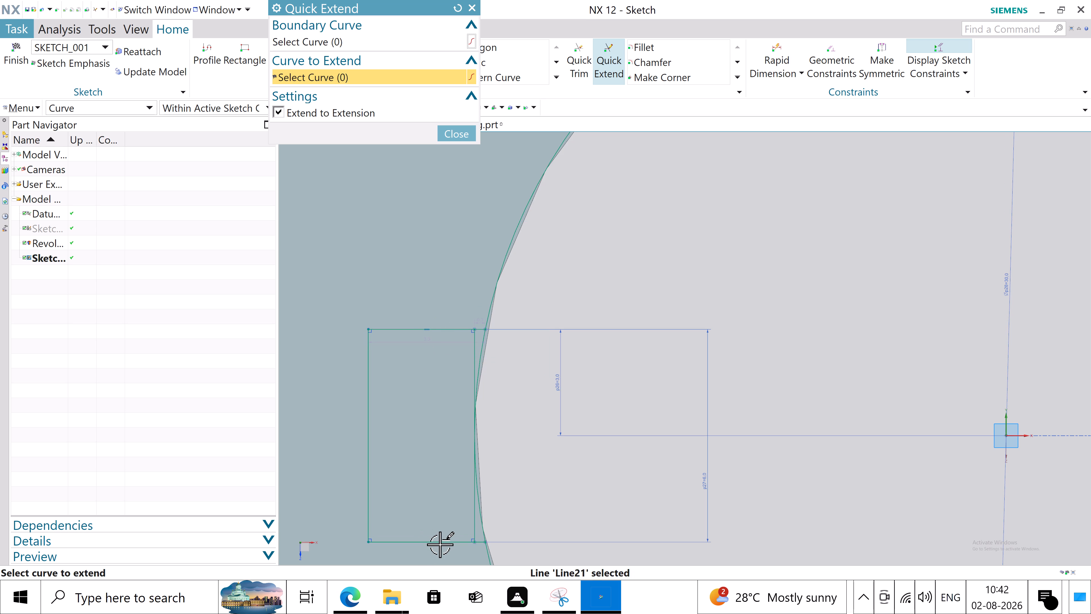
pyautogui.click(452, 135)
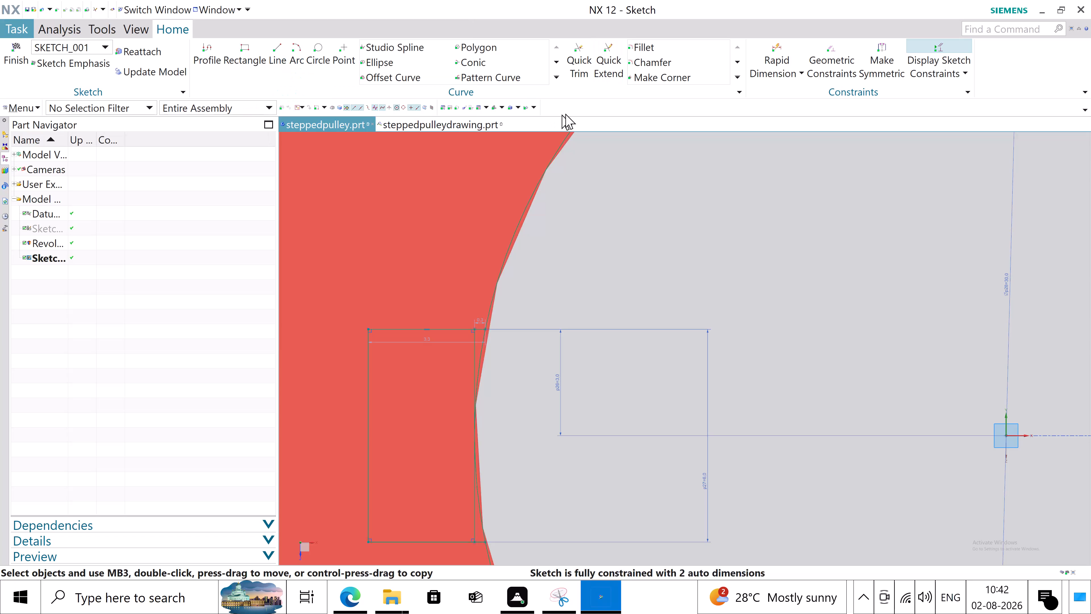
# Trim away the rectangle's inner edge and the circle outside the keyway, leaving a closed profile with an arc side, and finish the sketch.
pyautogui.click(577, 66)
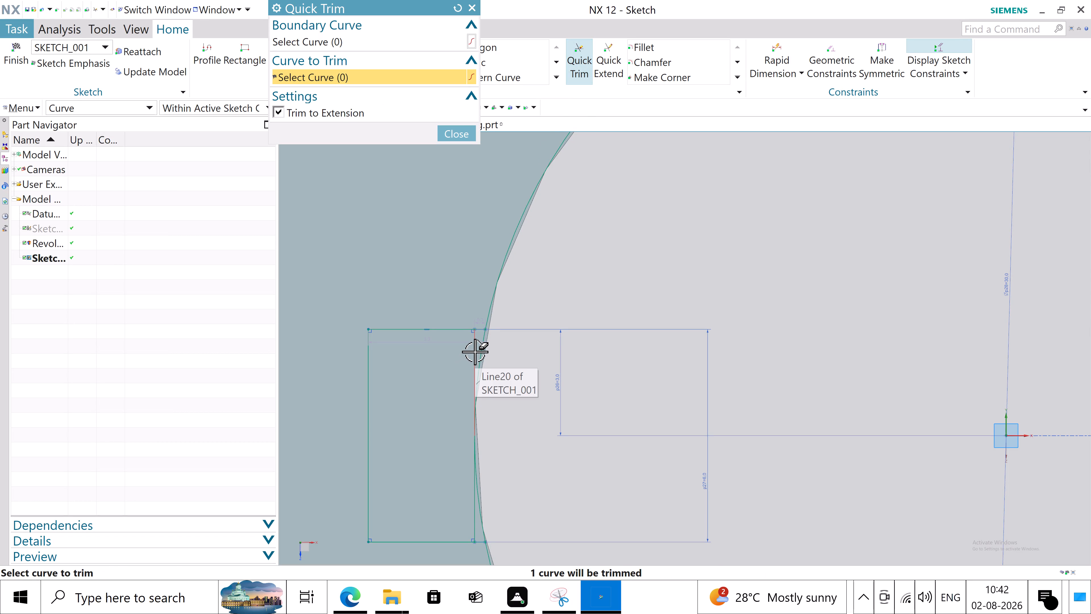
pyautogui.click(475, 352)
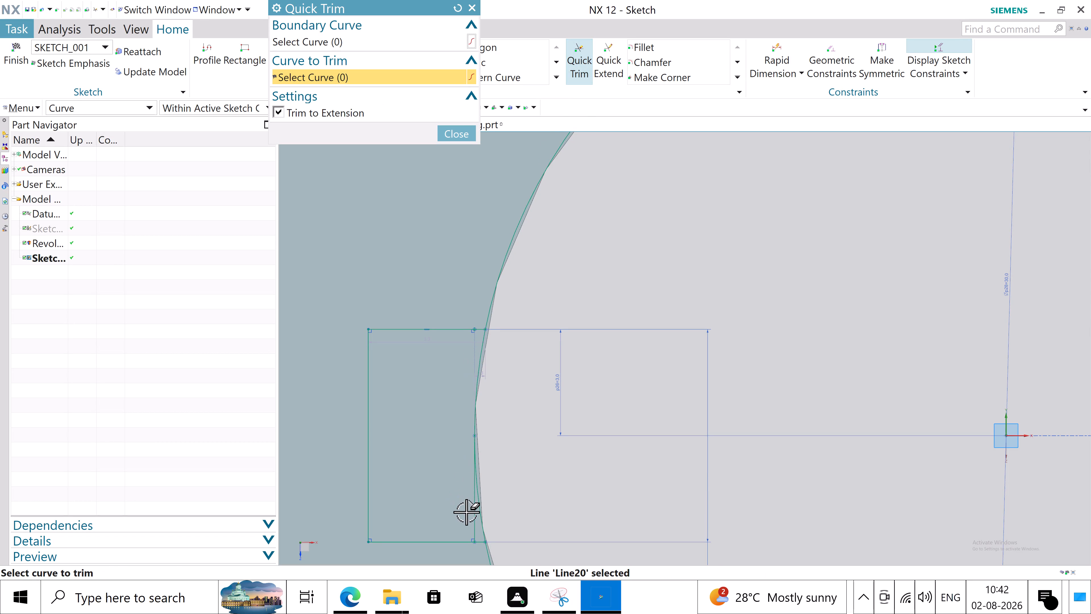
pyautogui.click(475, 526)
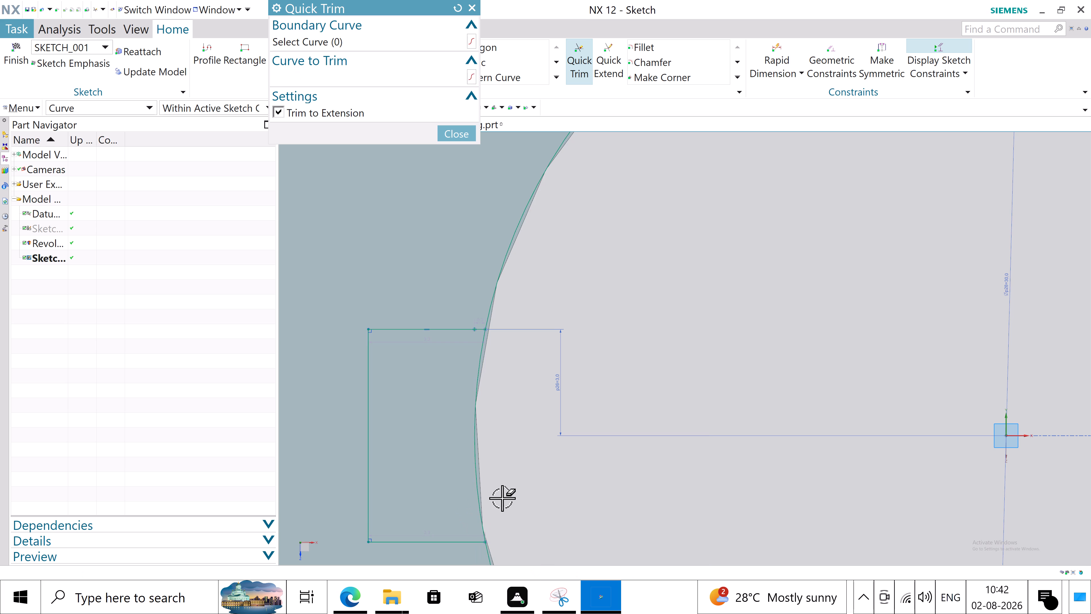
pyautogui.click(505, 246)
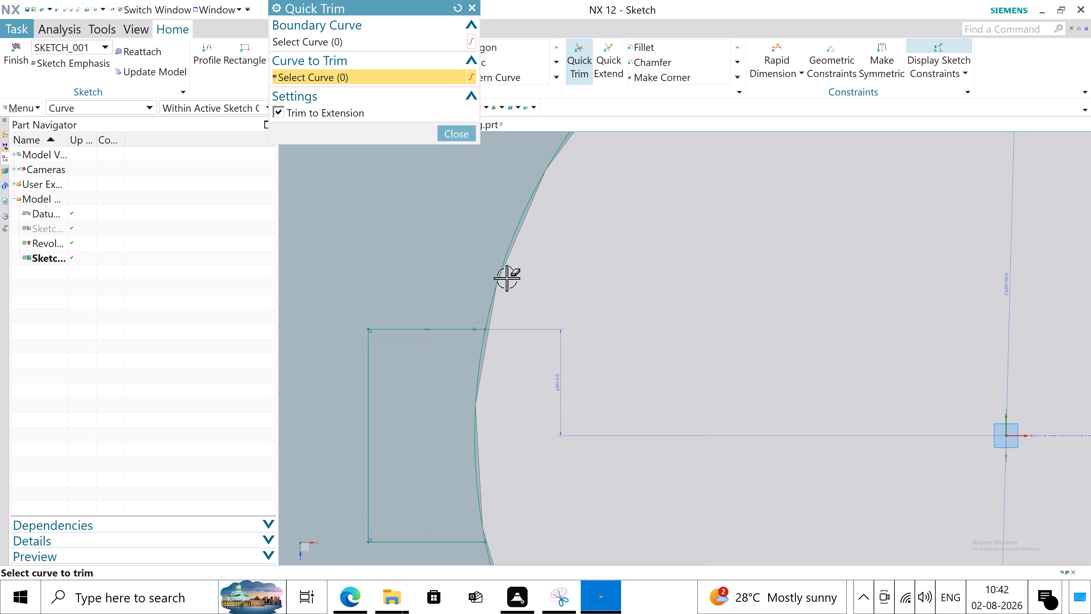
pyautogui.click(509, 241)
pyautogui.scroll(-5, 509, 241)
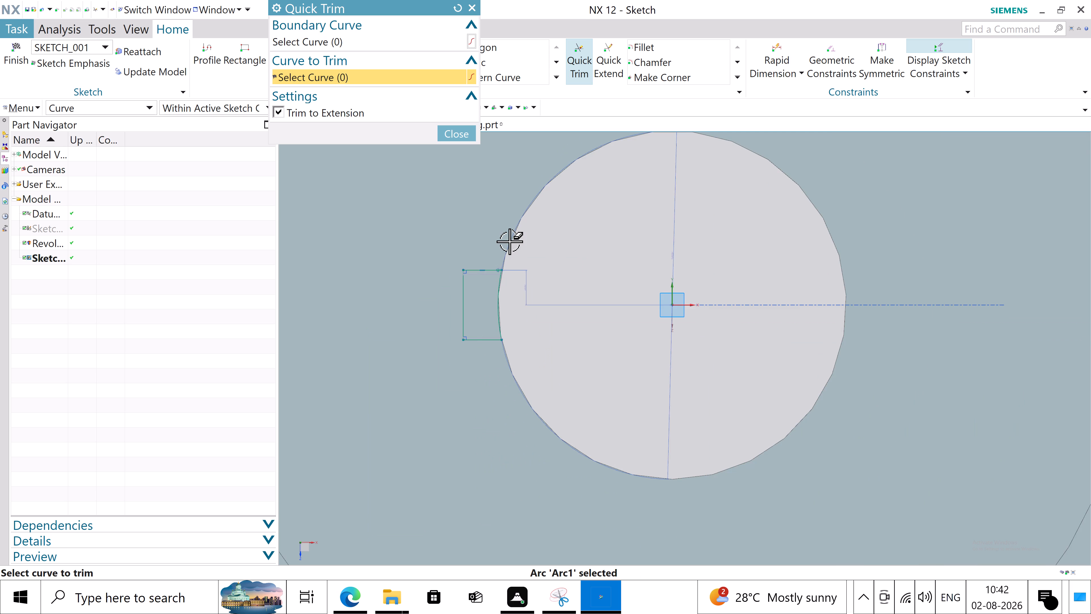
pyautogui.scroll(4, 536, 385)
pyautogui.scroll(4, 442, 273)
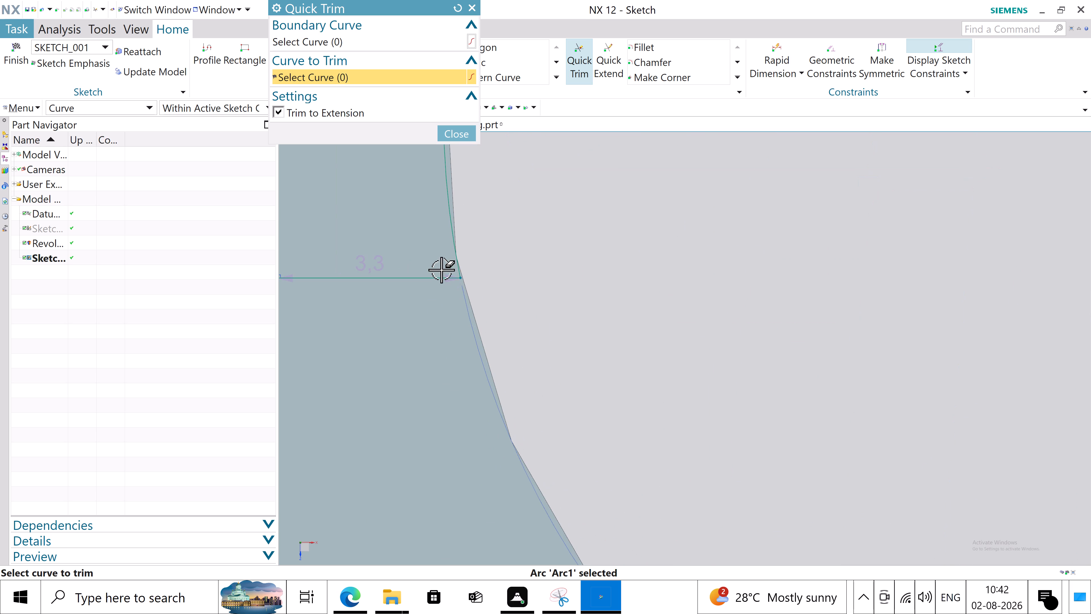
pyautogui.click(468, 315)
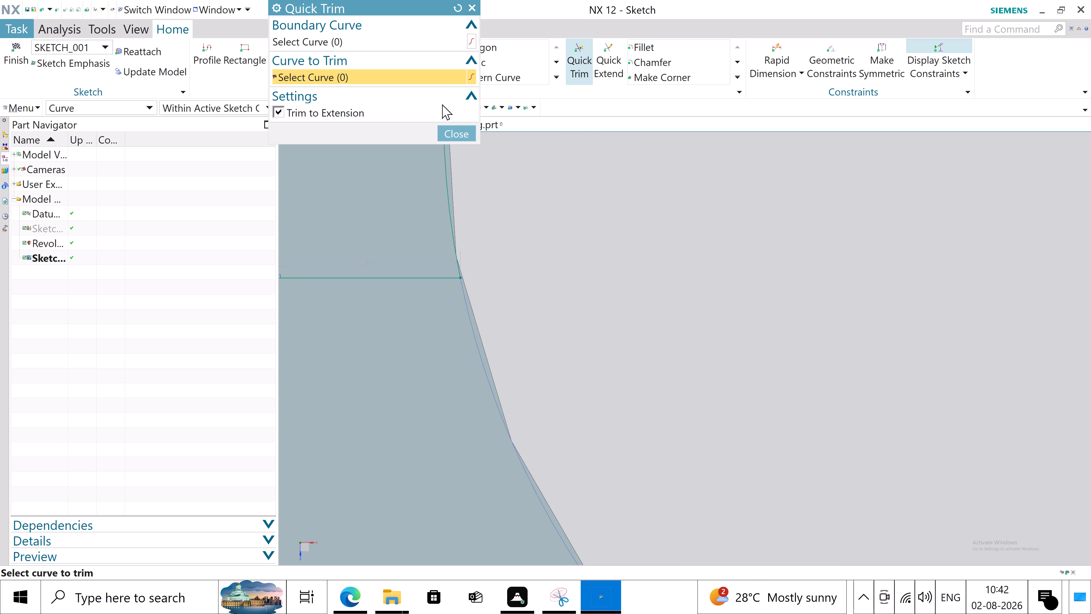
pyautogui.click(450, 134)
pyautogui.scroll(-1, 582, 439)
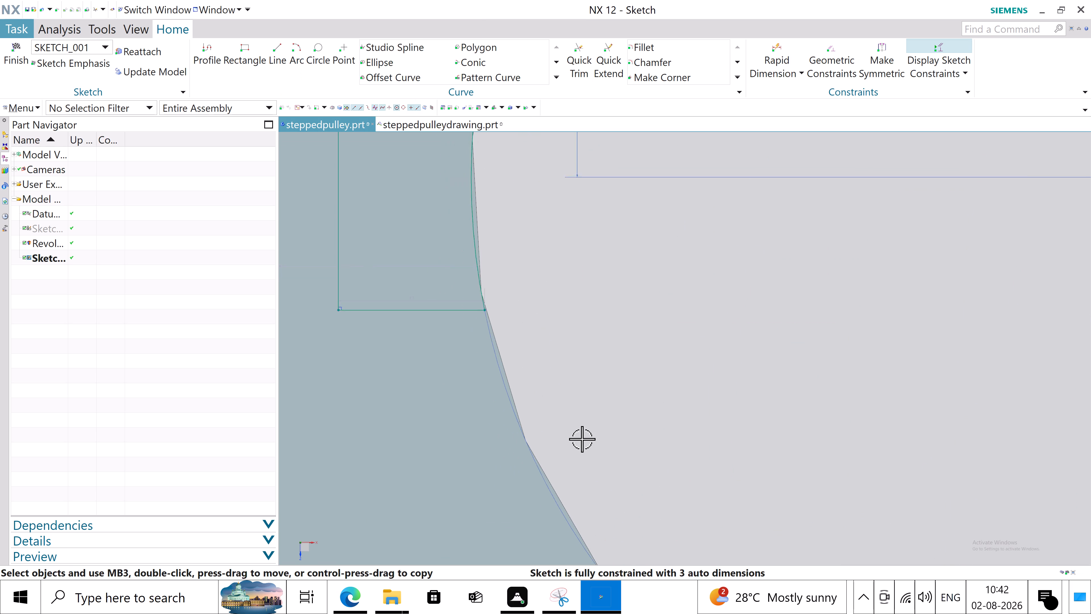
pyautogui.scroll(-5, 582, 439)
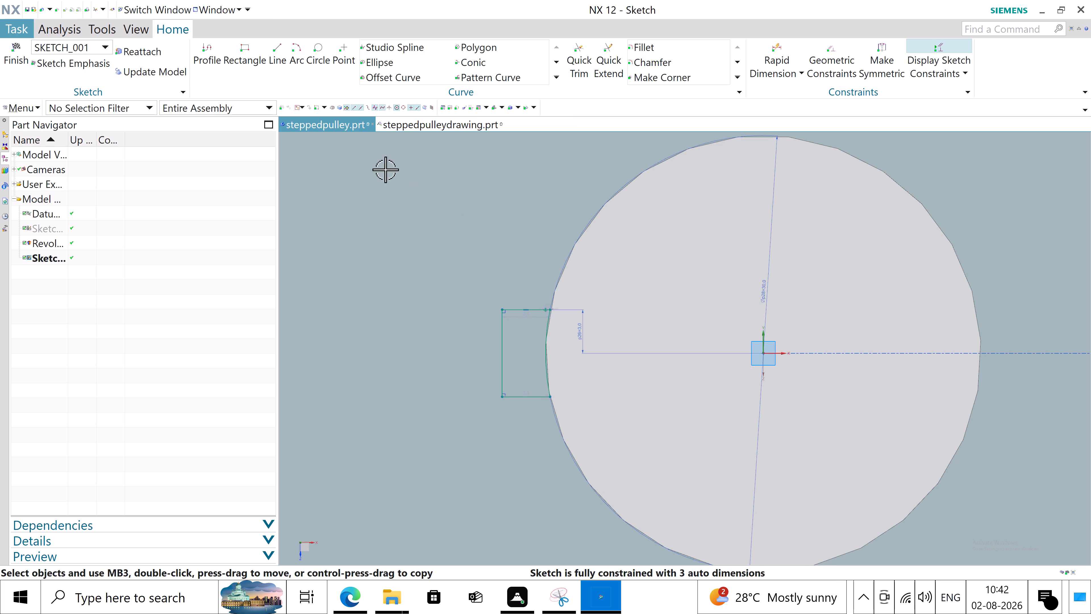
pyautogui.click(24, 58)
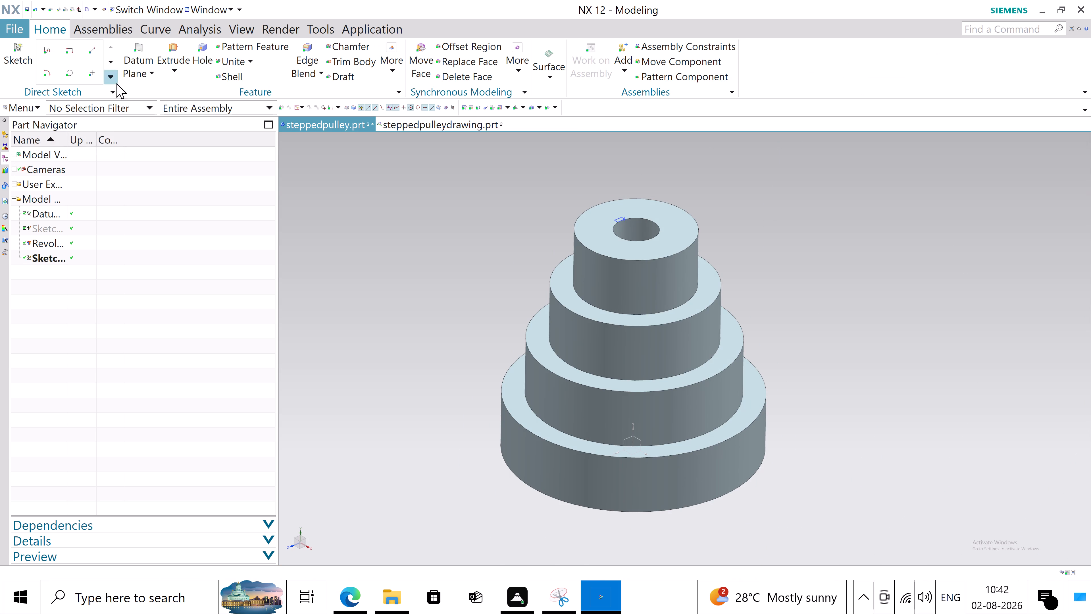
# Extrude the keyway profile as a subtraction from the pulley body, reversing the direction so it cuts down along the bore.
pyautogui.scroll(3, 579, 198)
pyautogui.scroll(2, 707, 259)
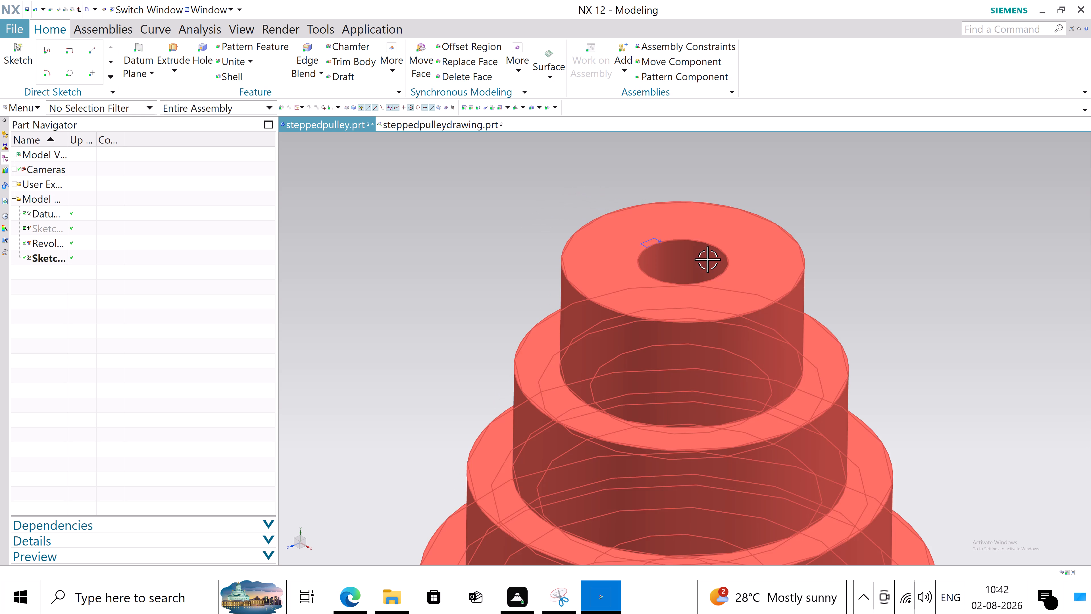
pyautogui.scroll(1, 707, 259)
pyautogui.scroll(4, 674, 212)
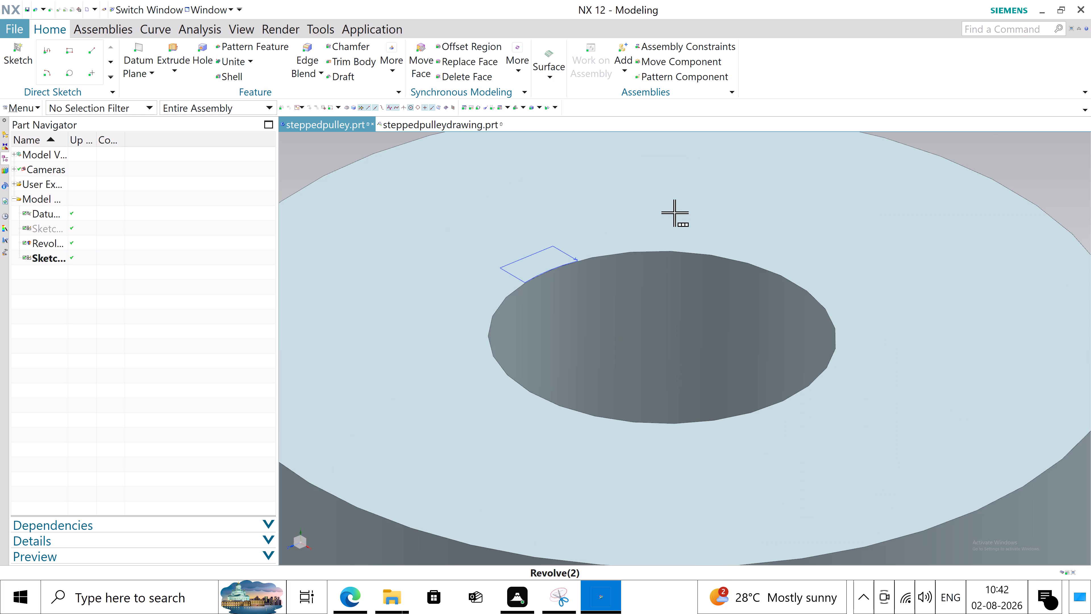
pyautogui.scroll(3, 674, 212)
pyautogui.scroll(-4, 674, 212)
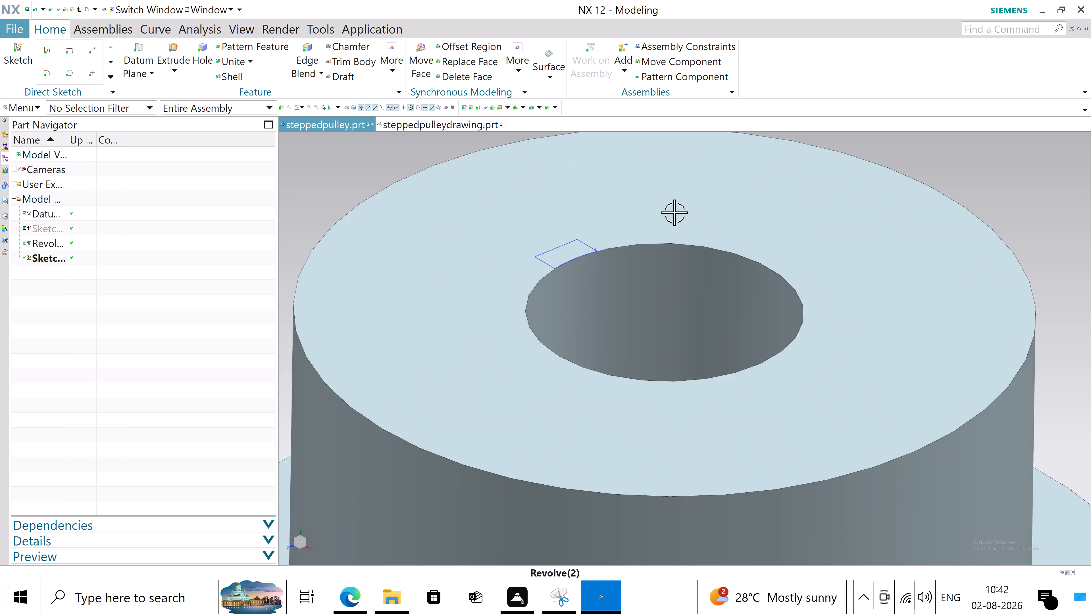
pyautogui.scroll(-2, 674, 212)
pyautogui.click(183, 76)
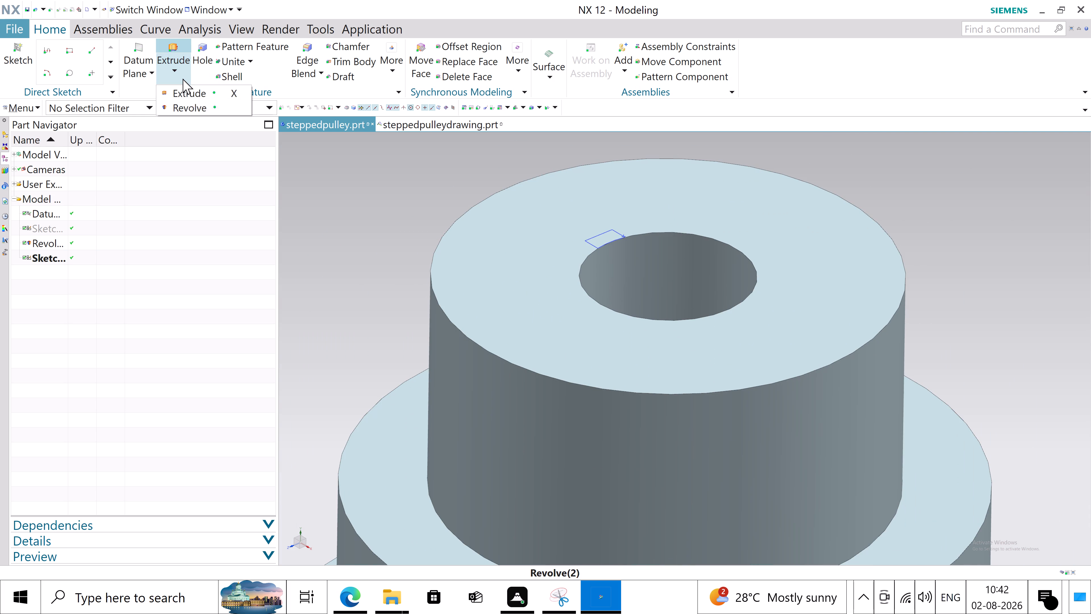
pyautogui.click(190, 96)
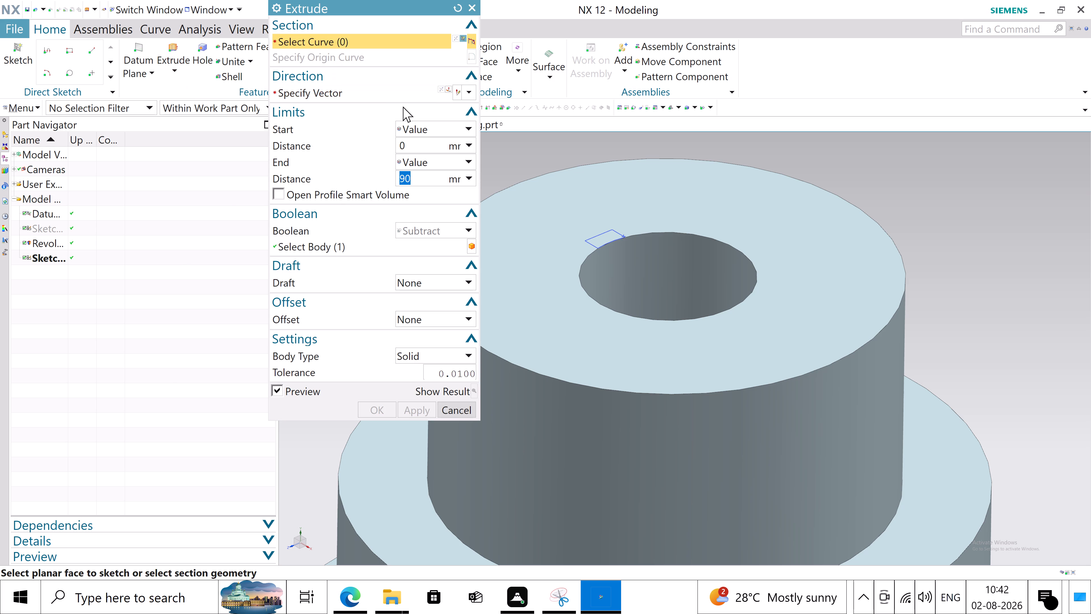
pyautogui.click(596, 237)
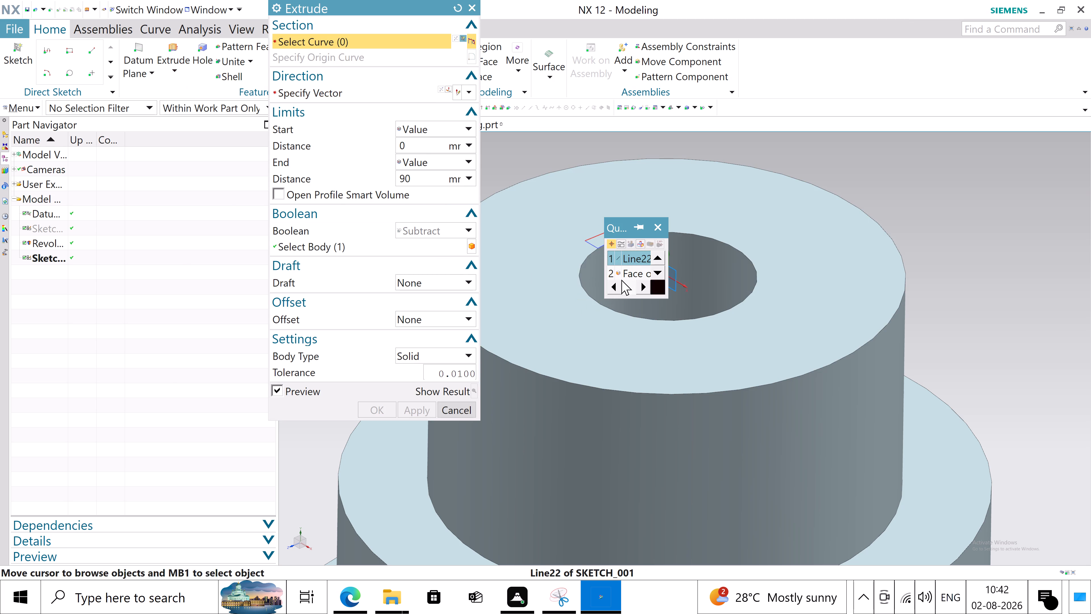
pyautogui.click(628, 262)
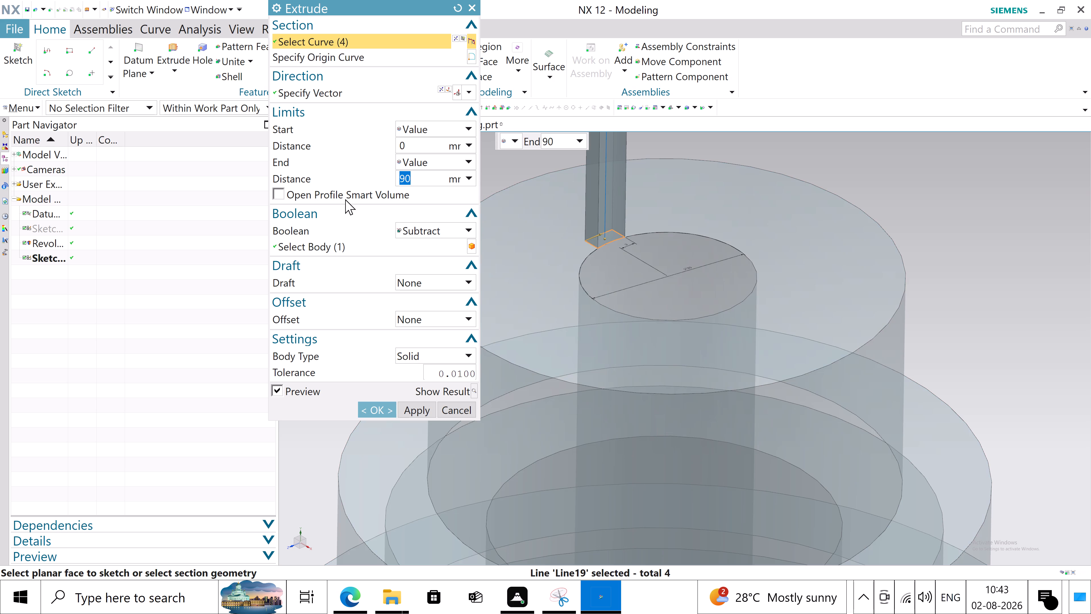
pyautogui.click(438, 91)
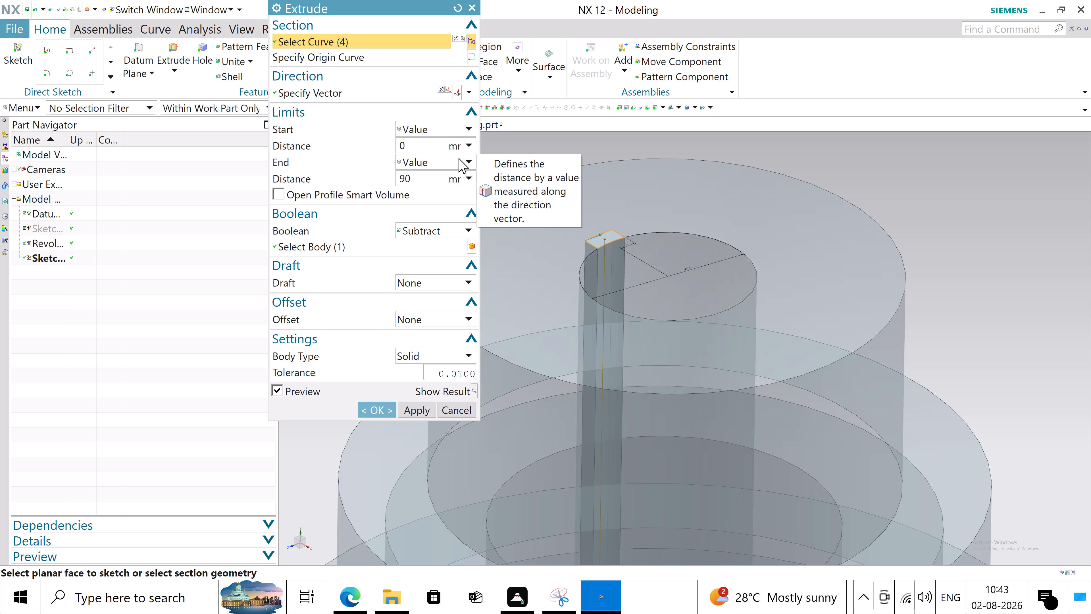
pyautogui.scroll(-2, 517, 151)
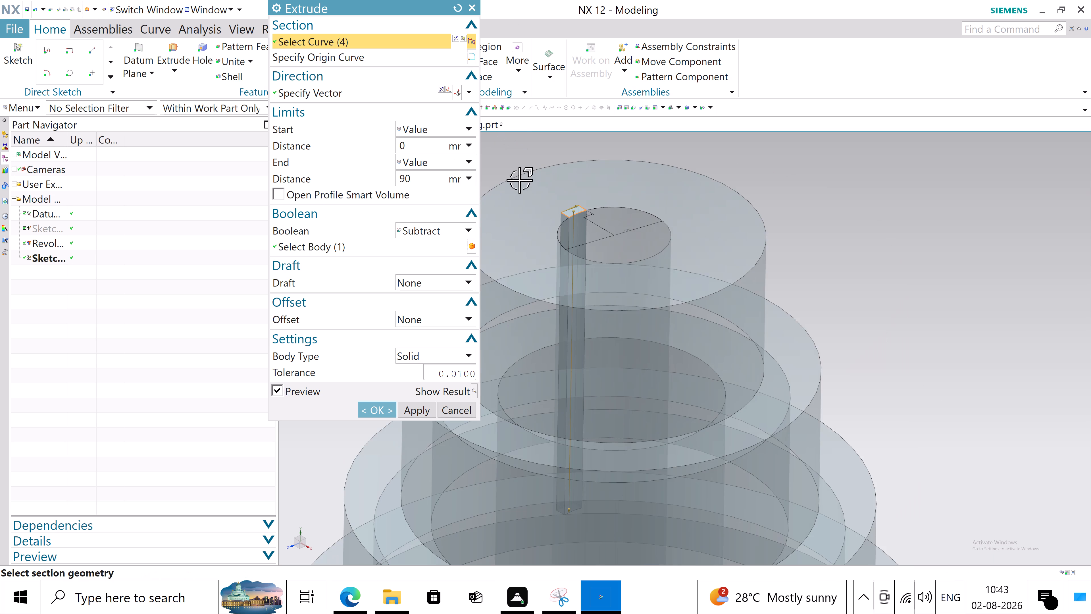
pyautogui.scroll(-4, 626, 313)
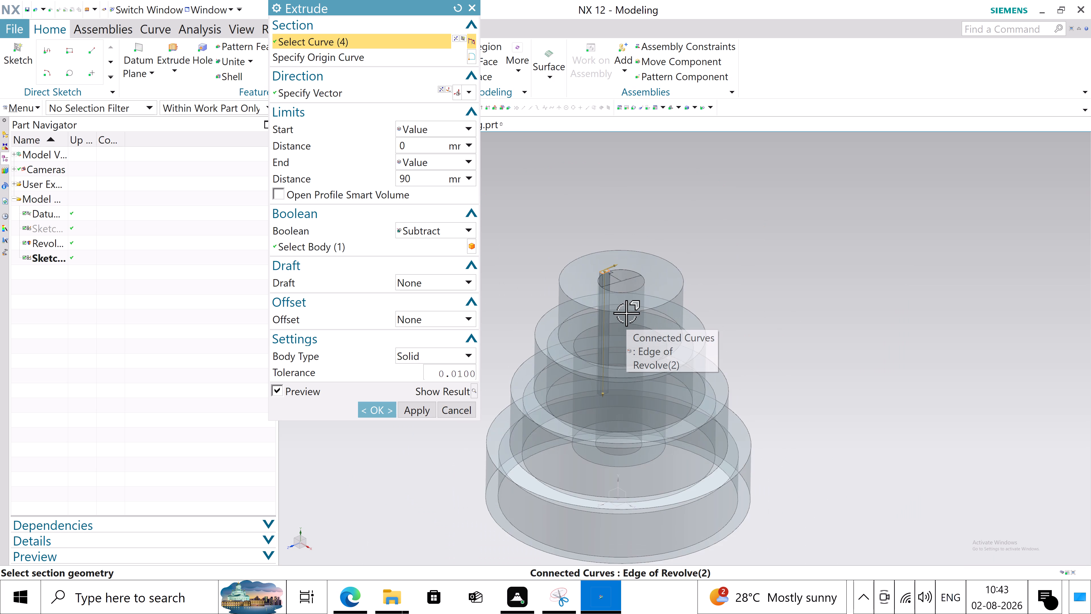
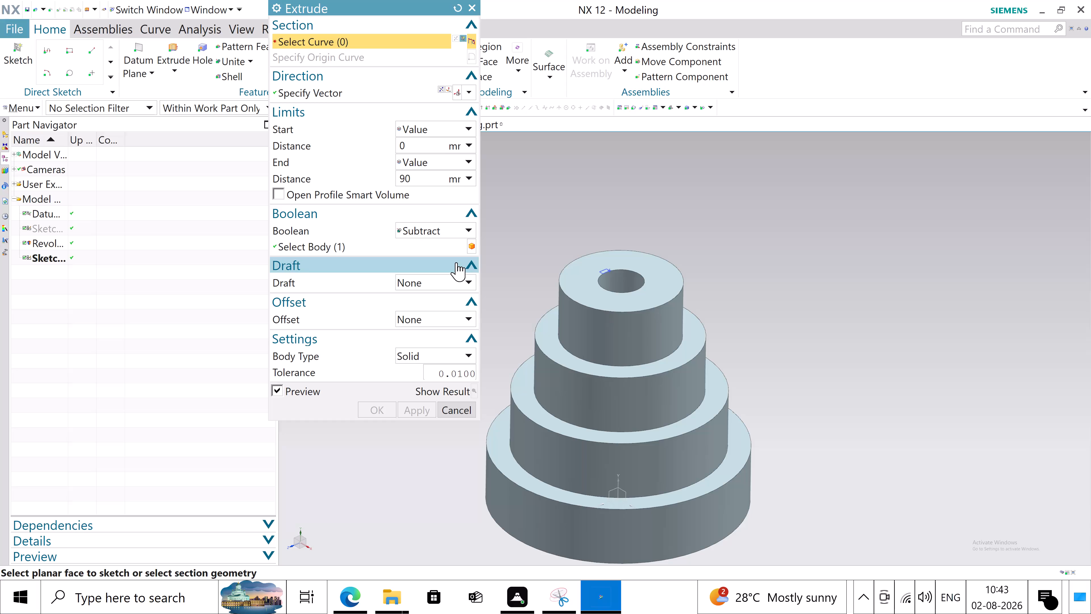
# Extrude the keyway sketch profile as a subtraction from the pulley body with the end limit set to Until Next.
pyautogui.scroll(4, 615, 275)
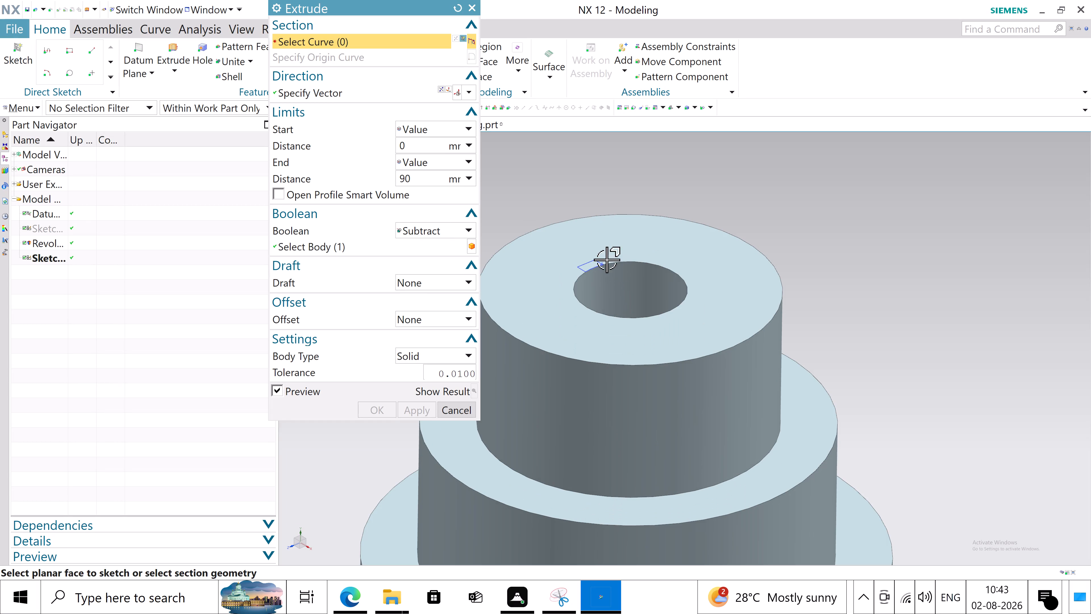
pyautogui.click(585, 263)
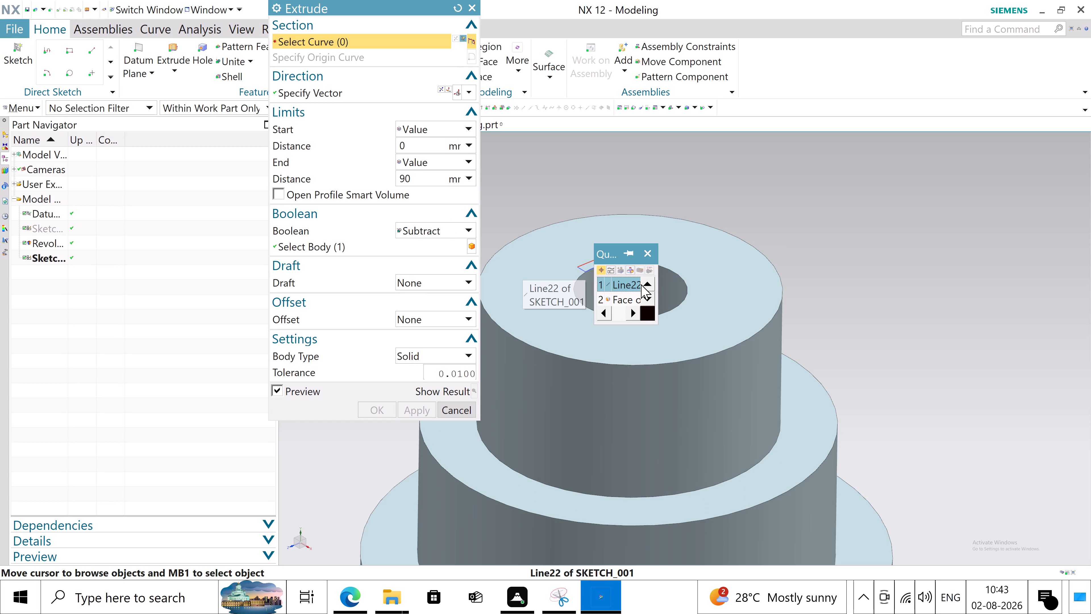
pyautogui.click(627, 284)
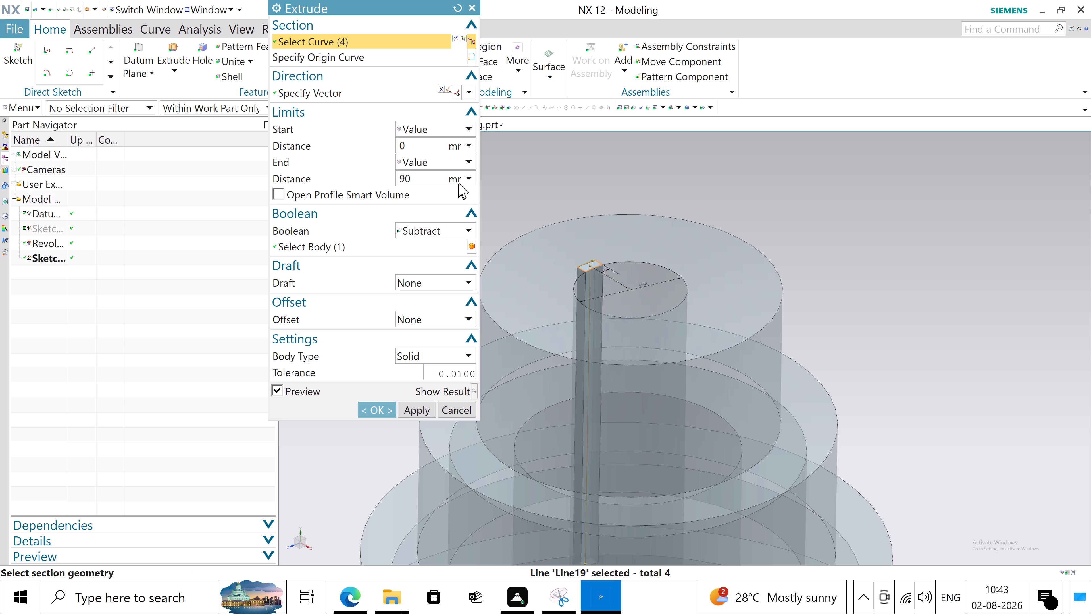
pyautogui.click(469, 164)
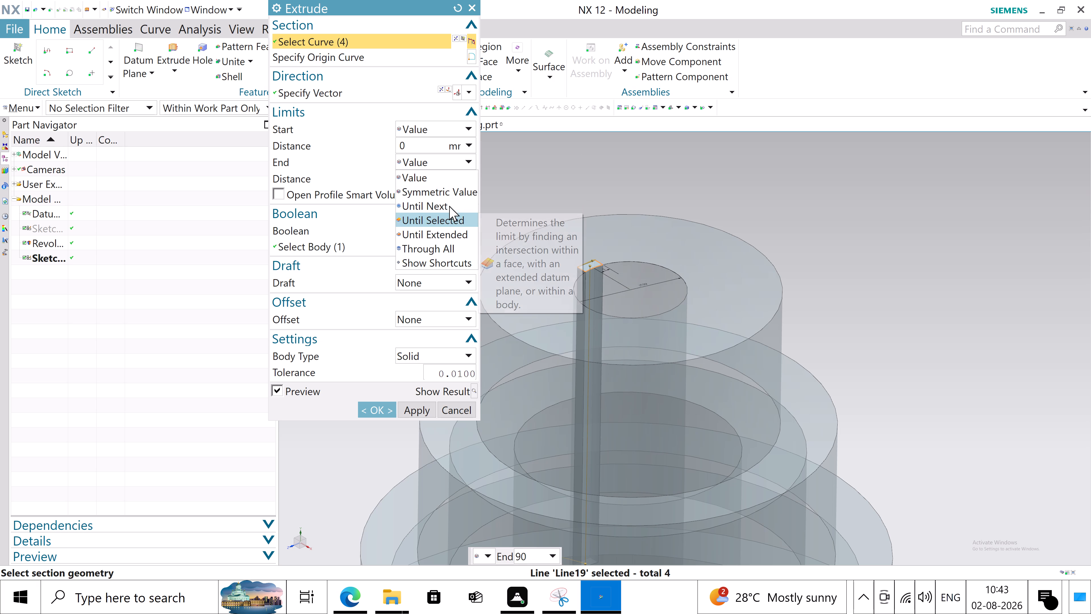
pyautogui.click(449, 206)
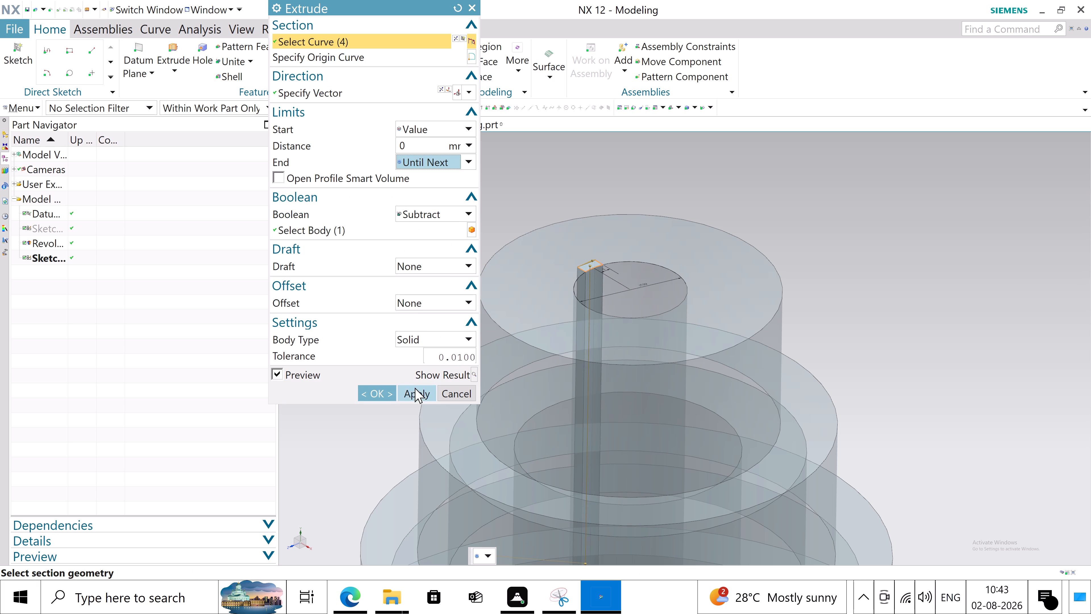
pyautogui.click(386, 393)
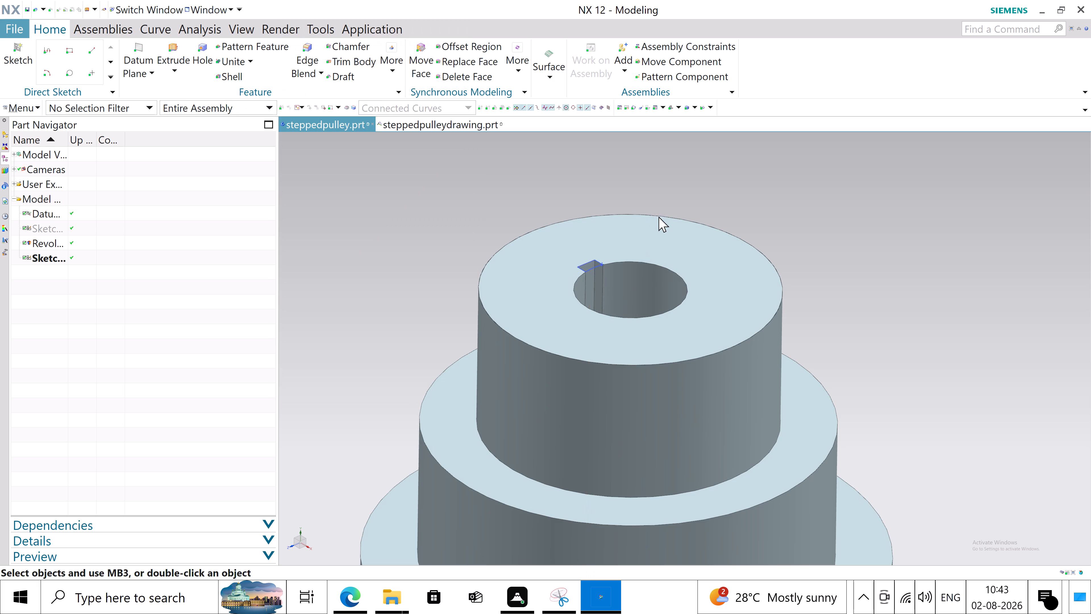
# Hide the keyway sketch at the top of the bore.
pyautogui.scroll(-5, 659, 217)
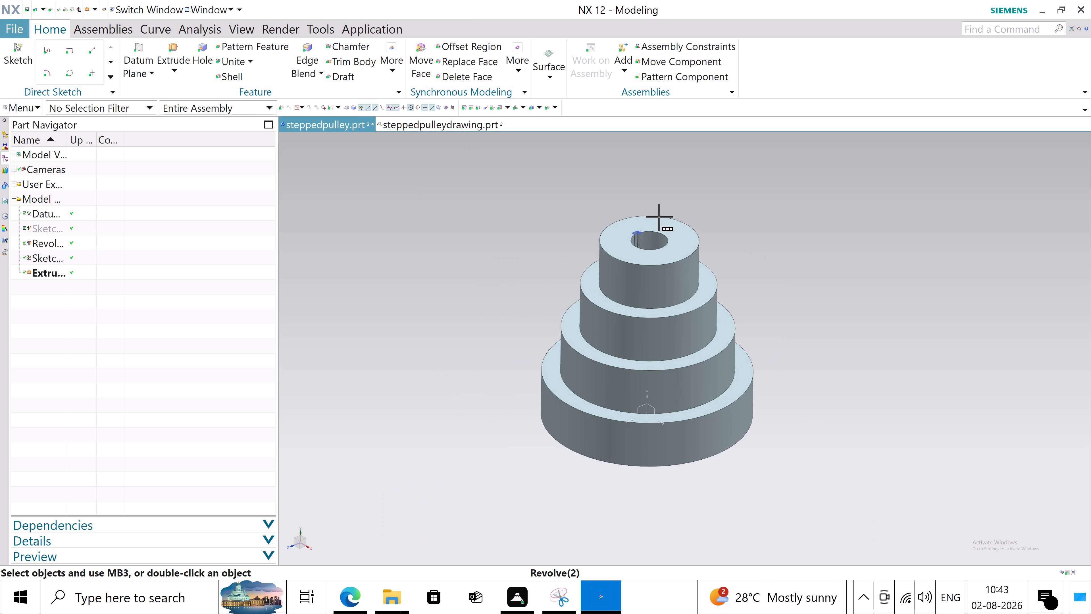
pyautogui.scroll(-2, 659, 217)
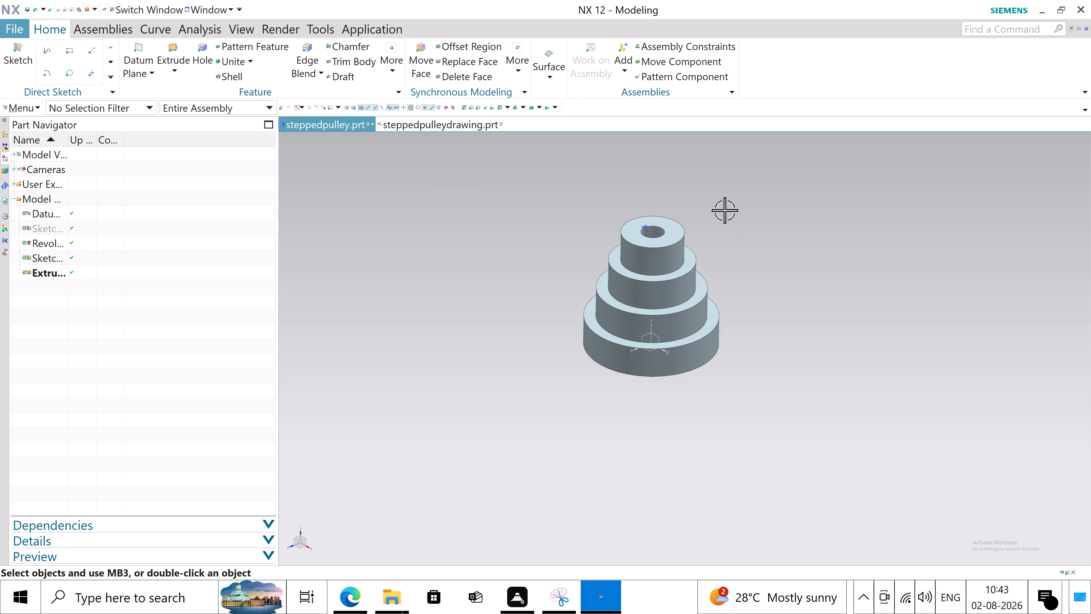
pyautogui.scroll(3, 724, 210)
pyautogui.scroll(7, 570, 203)
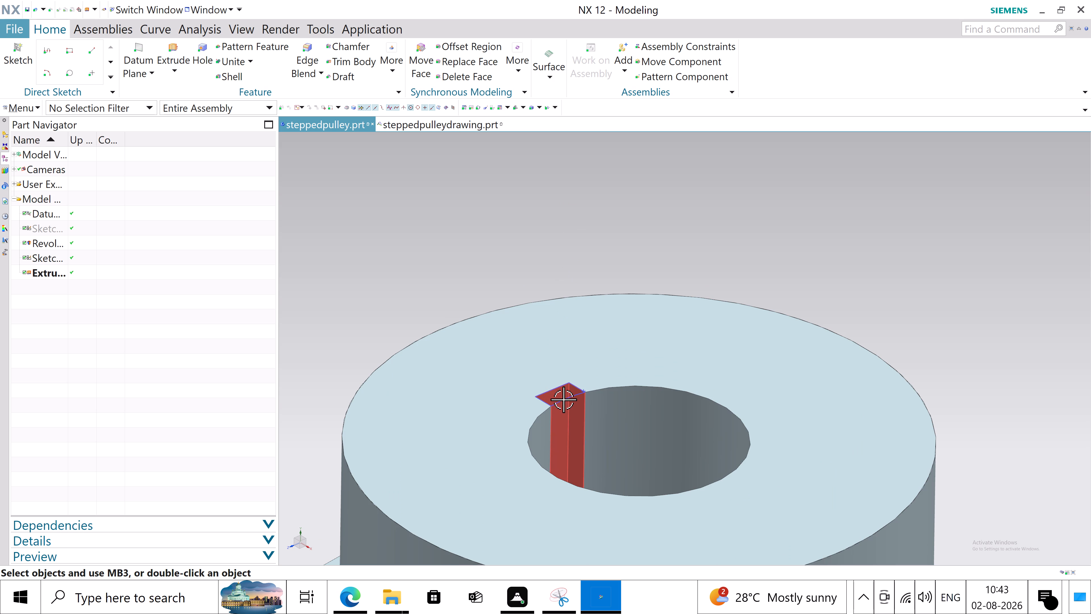
pyautogui.rightClick(575, 396)
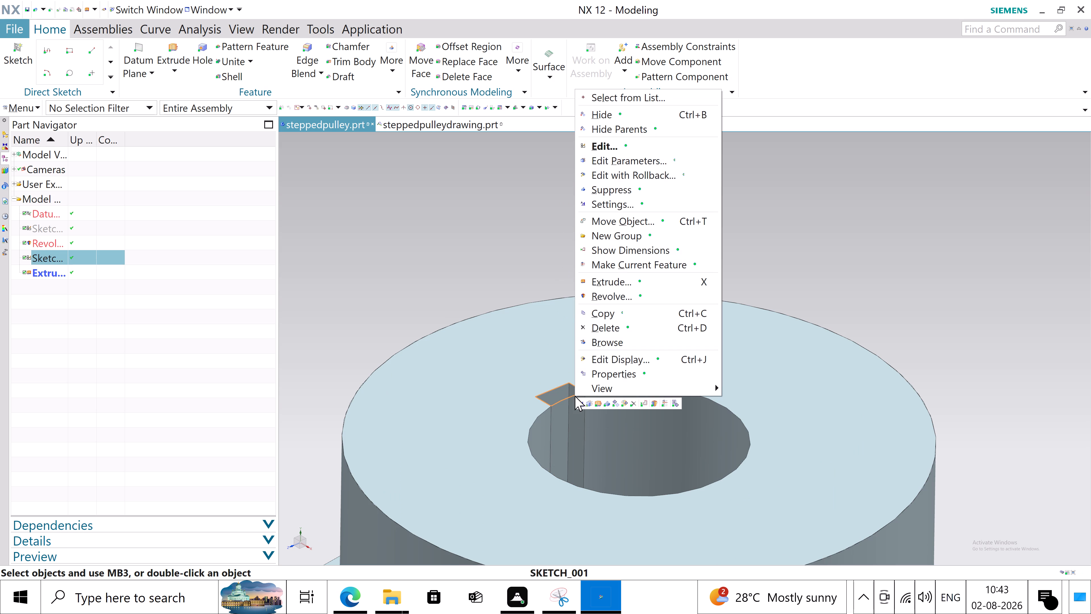
pyautogui.click(628, 113)
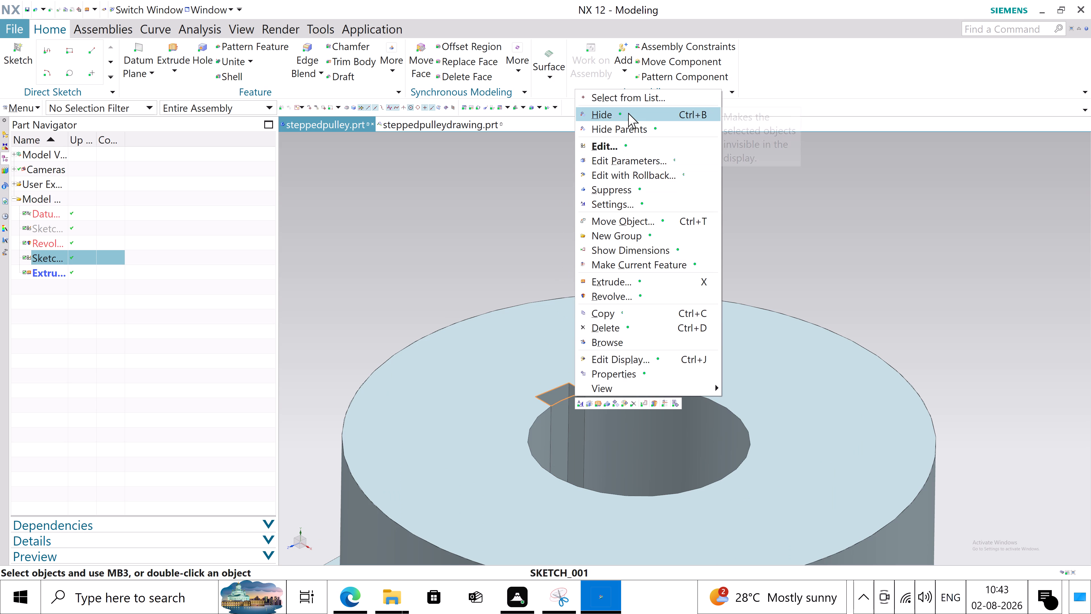
# Examine the pulley and its bore keyway from above, below and the side.
pyautogui.scroll(-5, 611, 199)
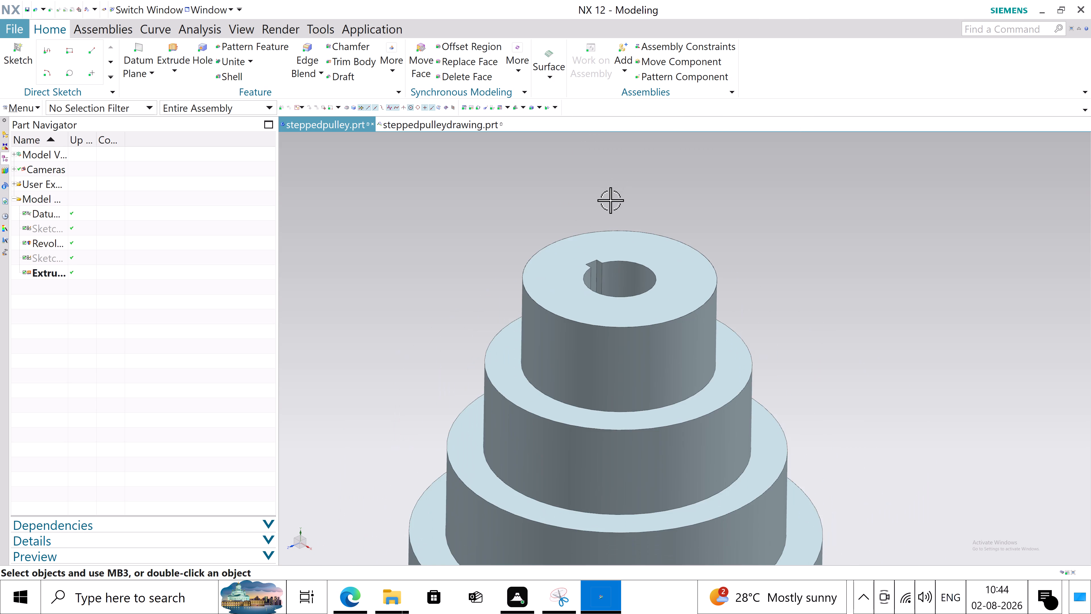
pyautogui.scroll(-4, 610, 200)
pyautogui.moveTo(469, 268); pyautogui.dragTo(497, 210, button='middle')
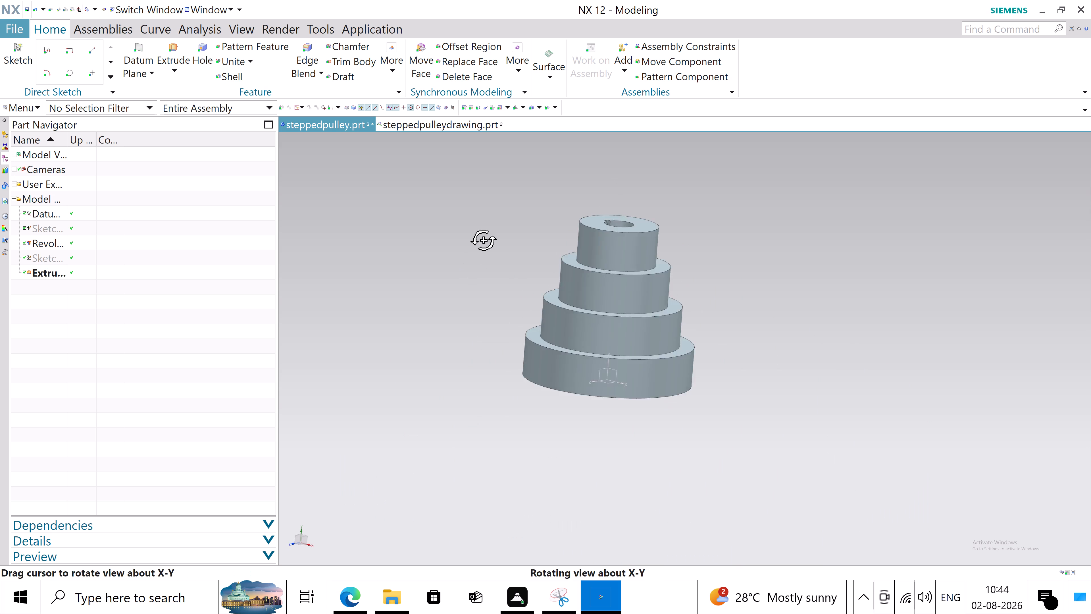
pyautogui.moveTo(497, 210); pyautogui.dragTo(517, 234, button='middle')
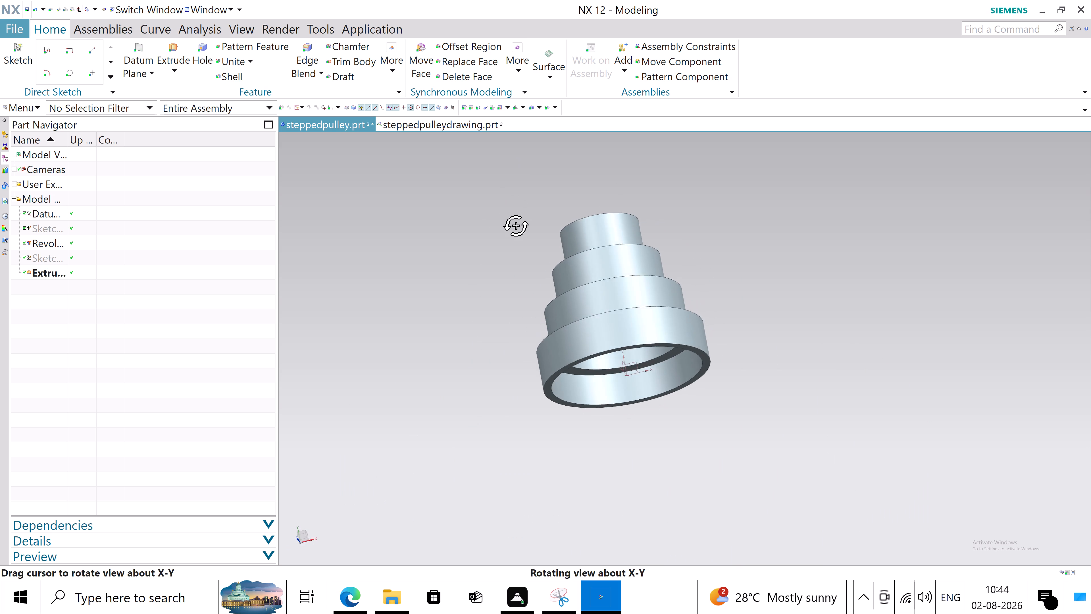
pyautogui.moveTo(517, 234); pyautogui.dragTo(509, 300, button='middle')
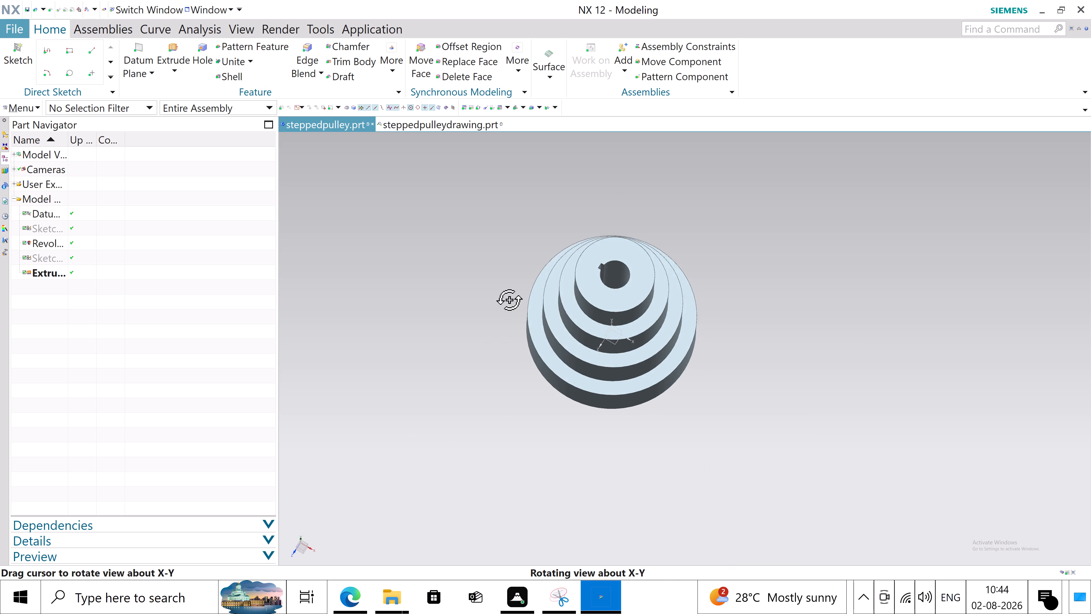
pyautogui.moveTo(509, 300); pyautogui.dragTo(502, 313, button='middle')
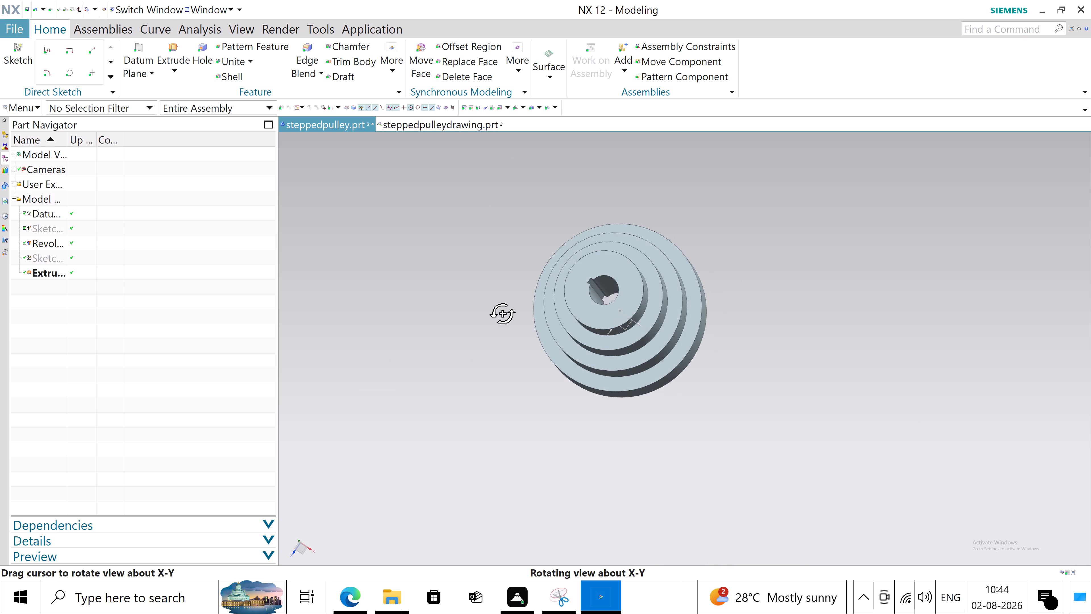
pyautogui.moveTo(502, 313); pyautogui.dragTo(511, 266, button='middle')
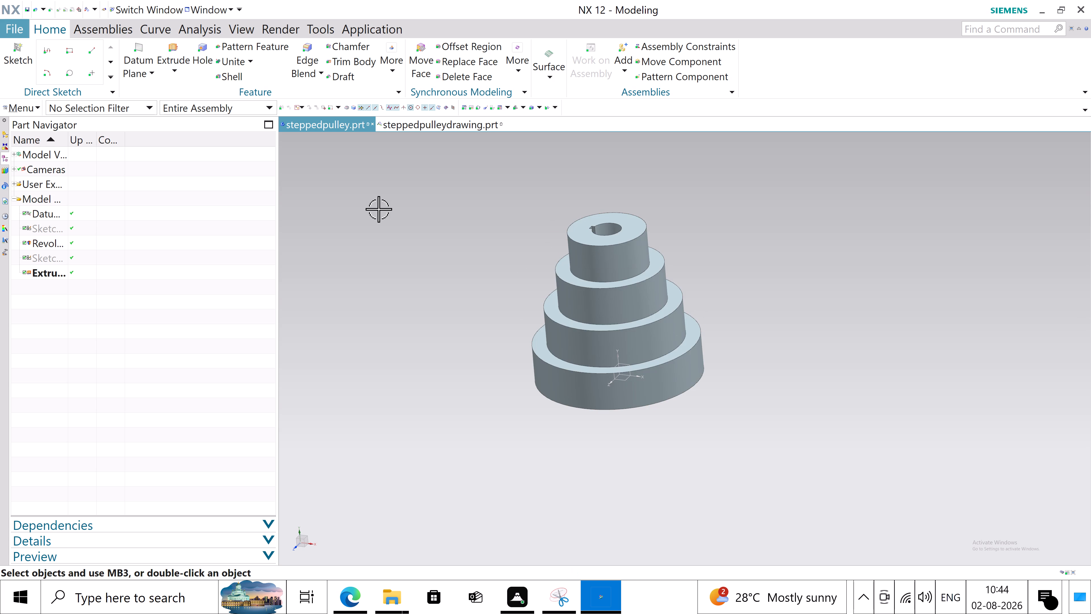
# Save the stepped pulley part.
pyautogui.hotkey('ctrl', 's')
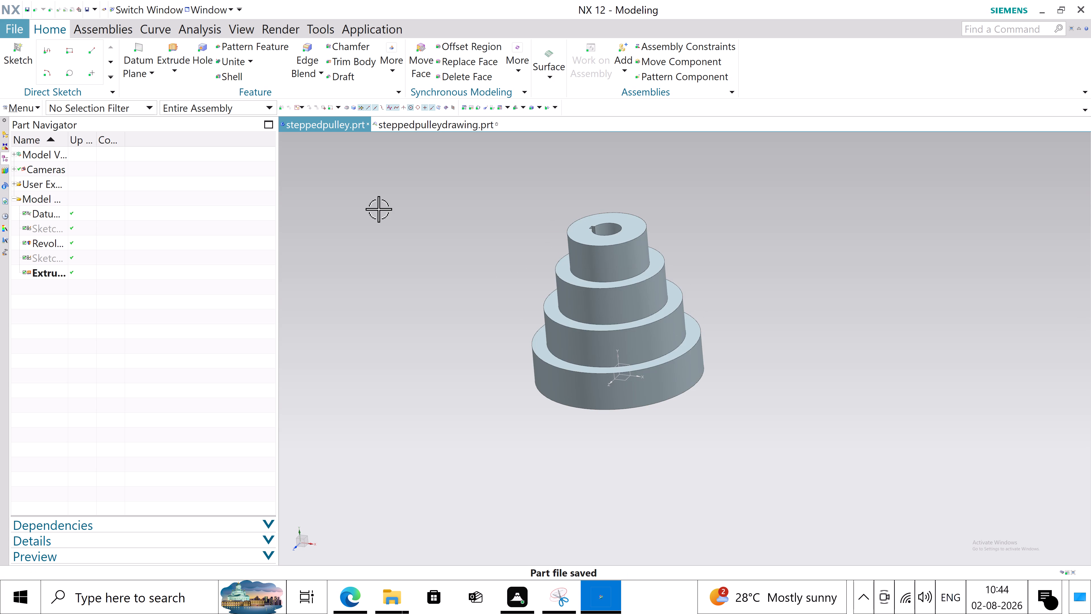
# Save the pulley as a STEP file over the existing steppedpulleystepfile, without renaming the drawing part, and close the report.
pyautogui.click(16, 30)
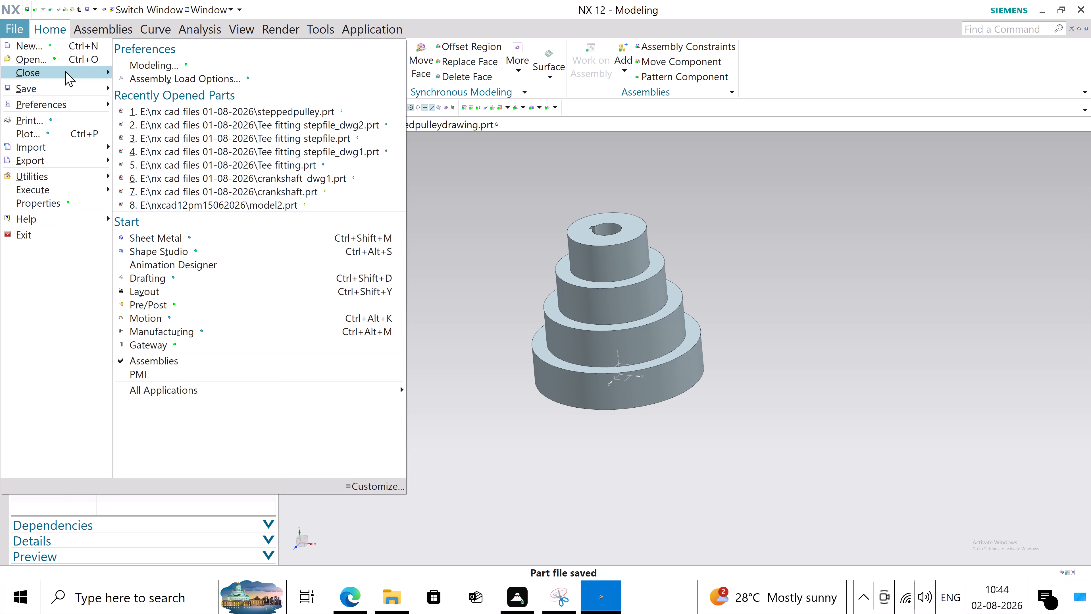
pyautogui.click(68, 87)
pyautogui.click(189, 152)
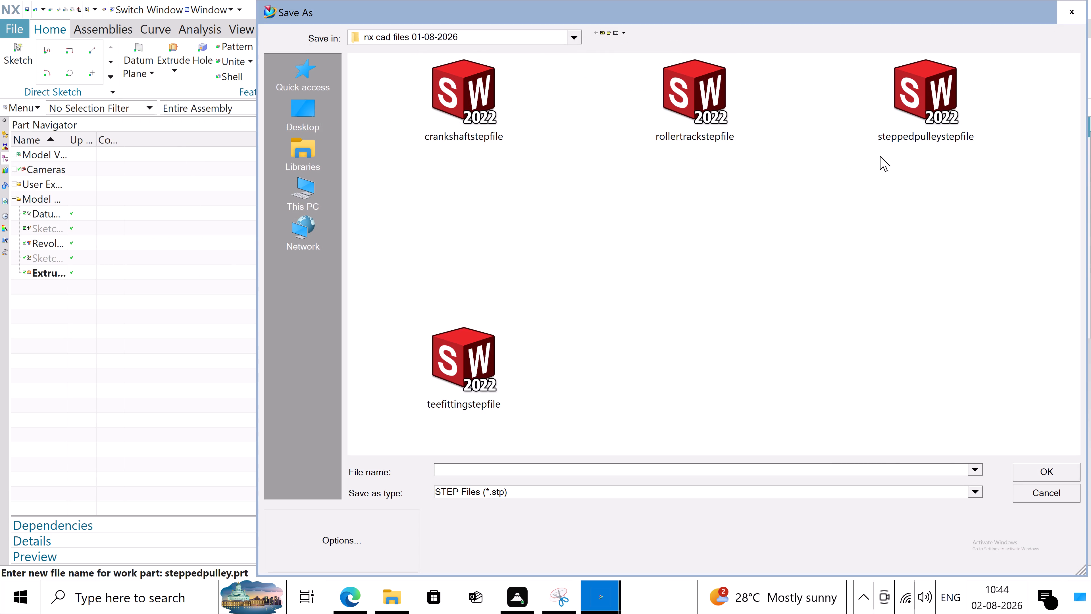
pyautogui.click(929, 131)
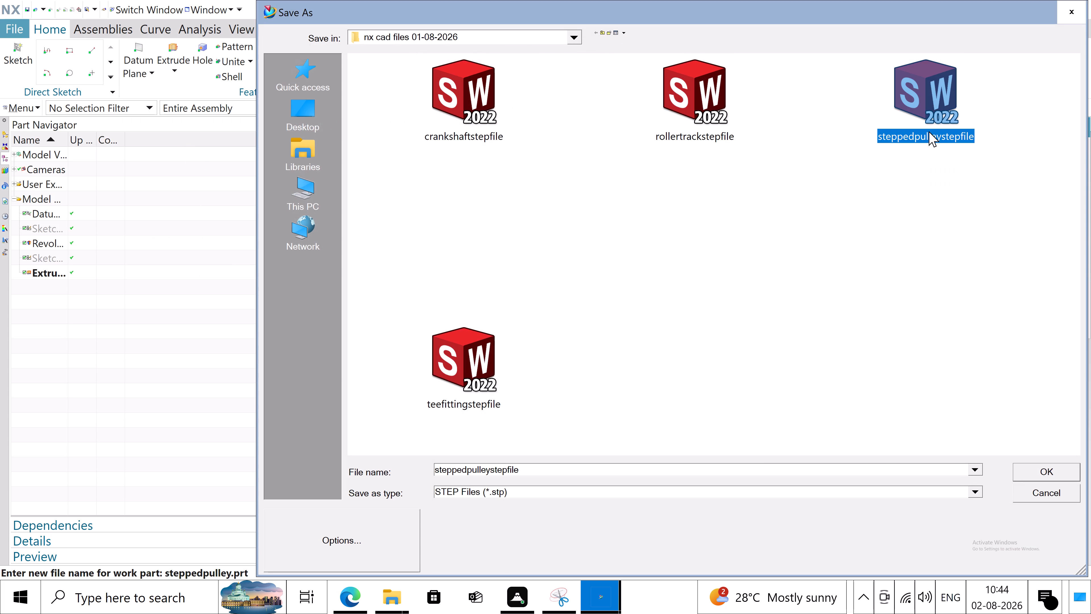
pyautogui.click(1037, 477)
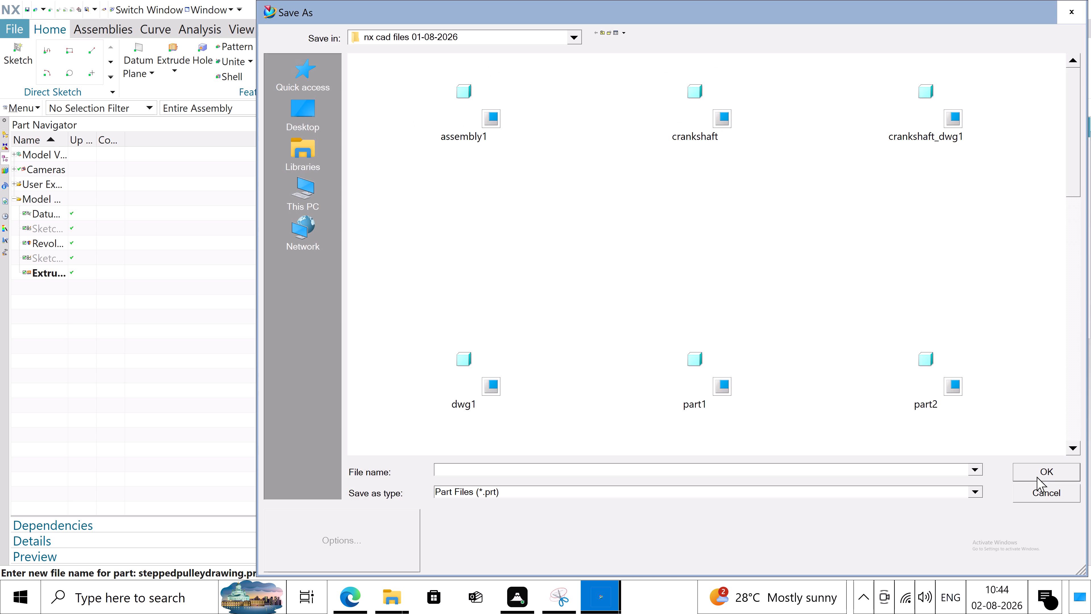
pyautogui.click(1034, 496)
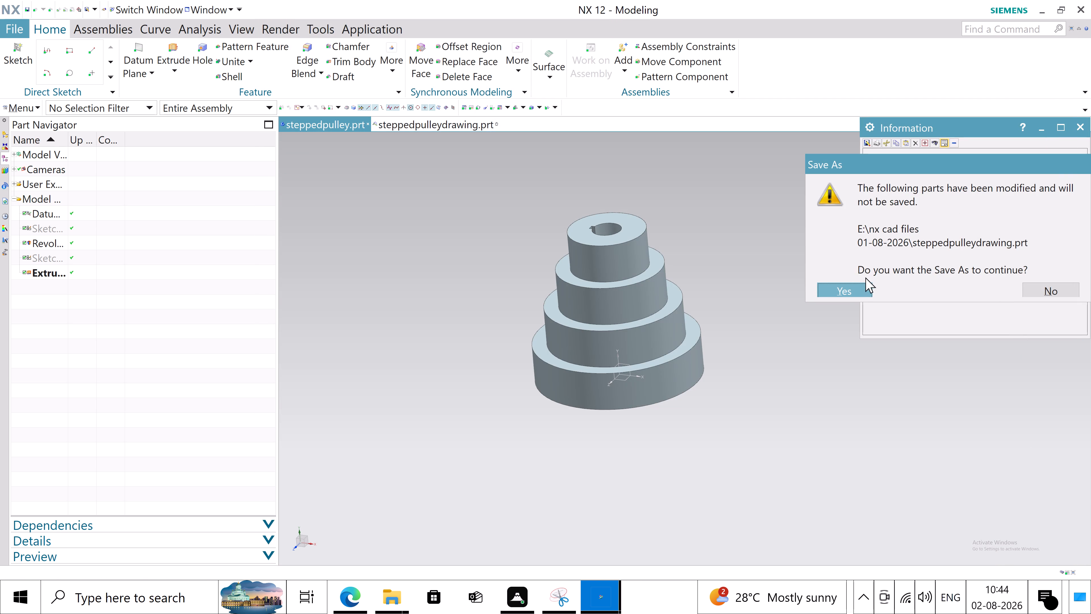
pyautogui.click(854, 287)
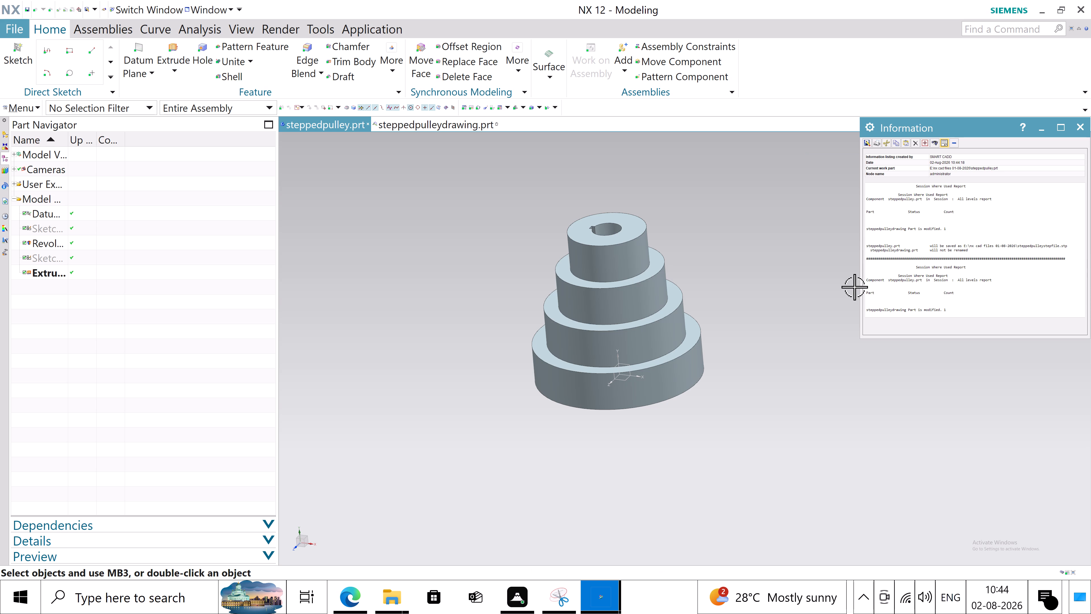
pyautogui.click(1076, 124)
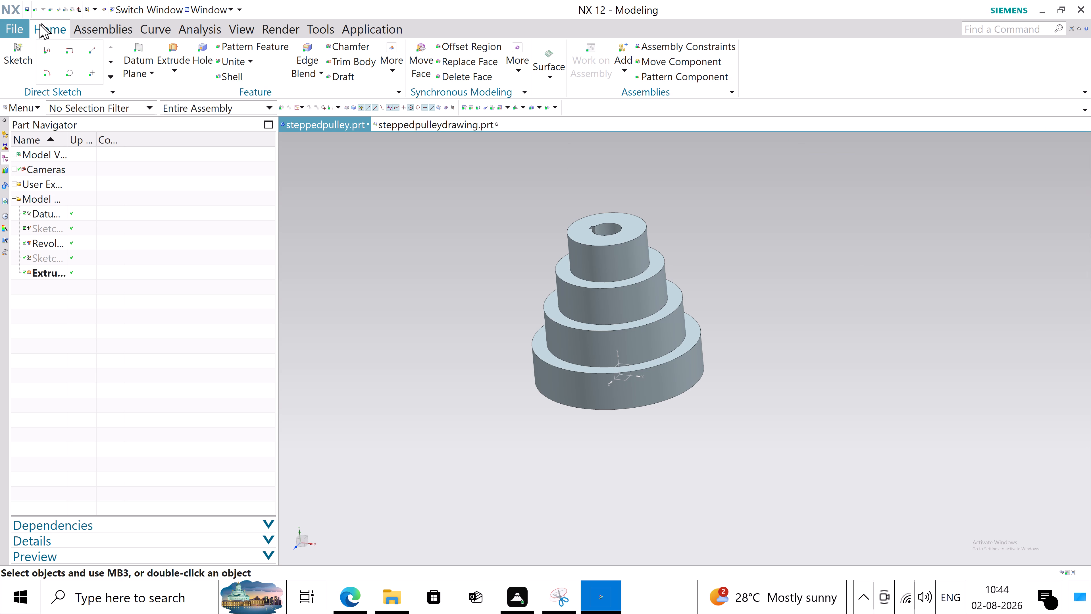
# Save the stepped pulley part again.
pyautogui.click(13, 29)
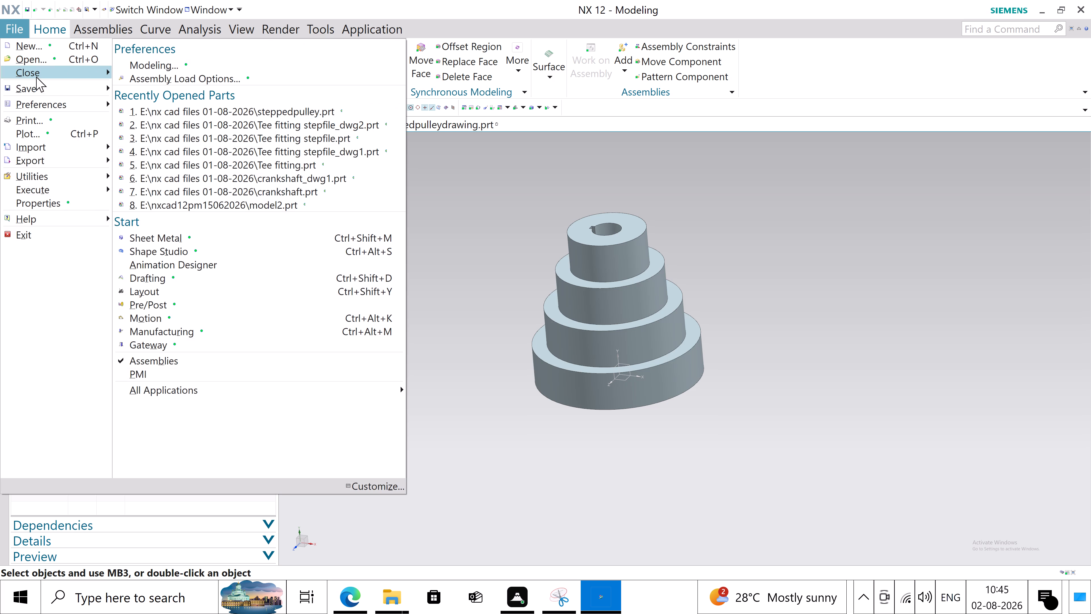
pyautogui.click(491, 206)
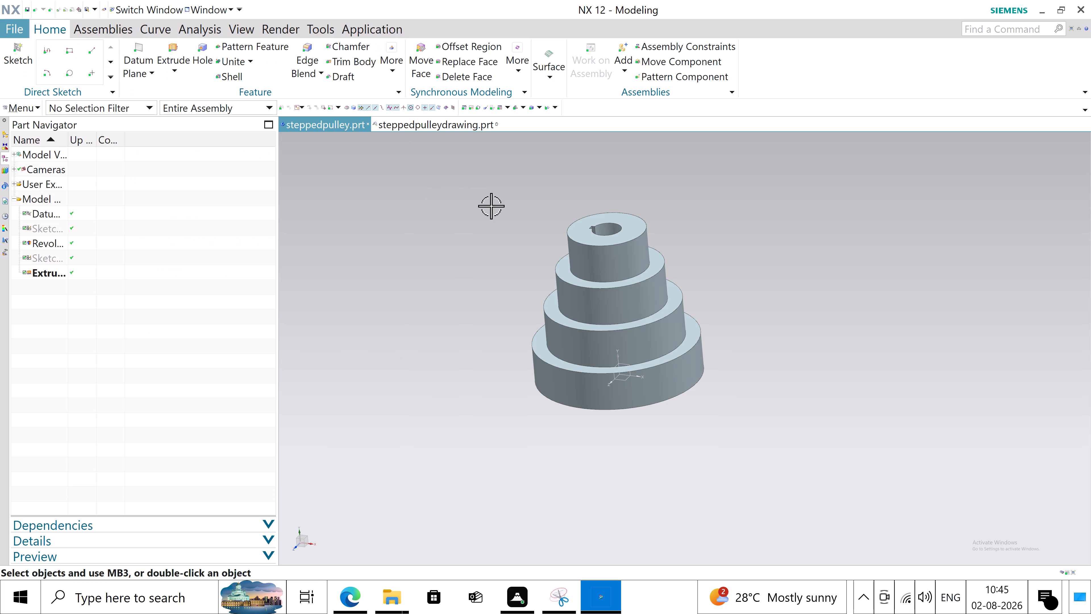
pyautogui.hotkey('ctrl', 's')
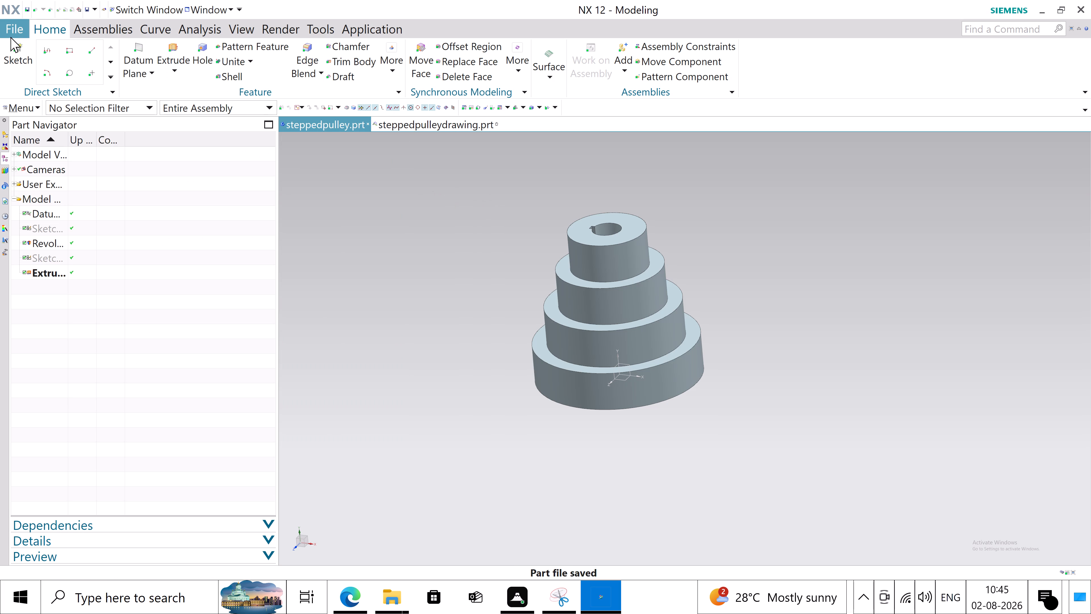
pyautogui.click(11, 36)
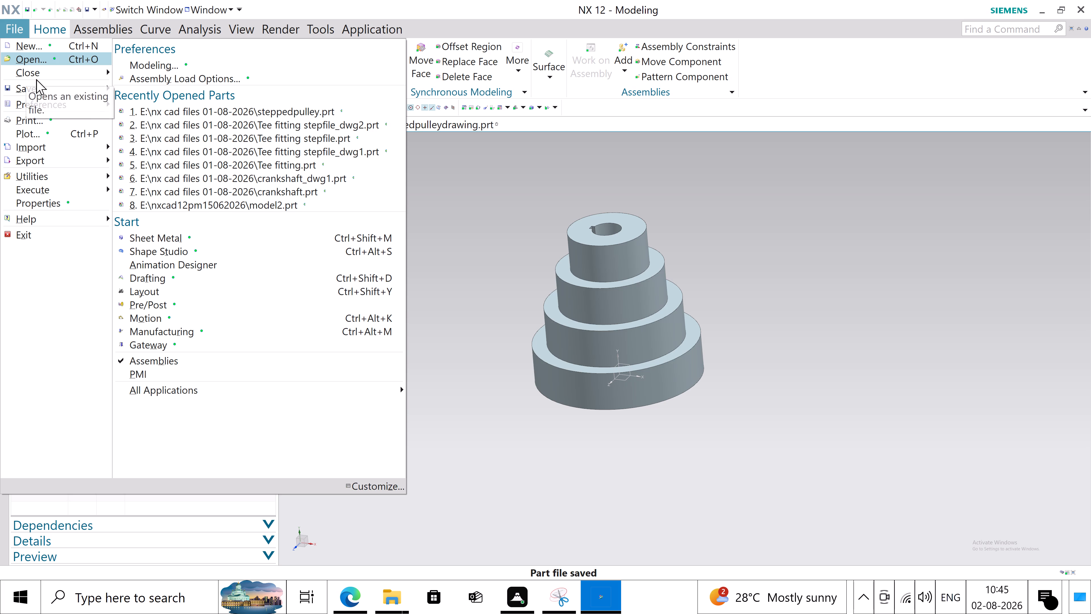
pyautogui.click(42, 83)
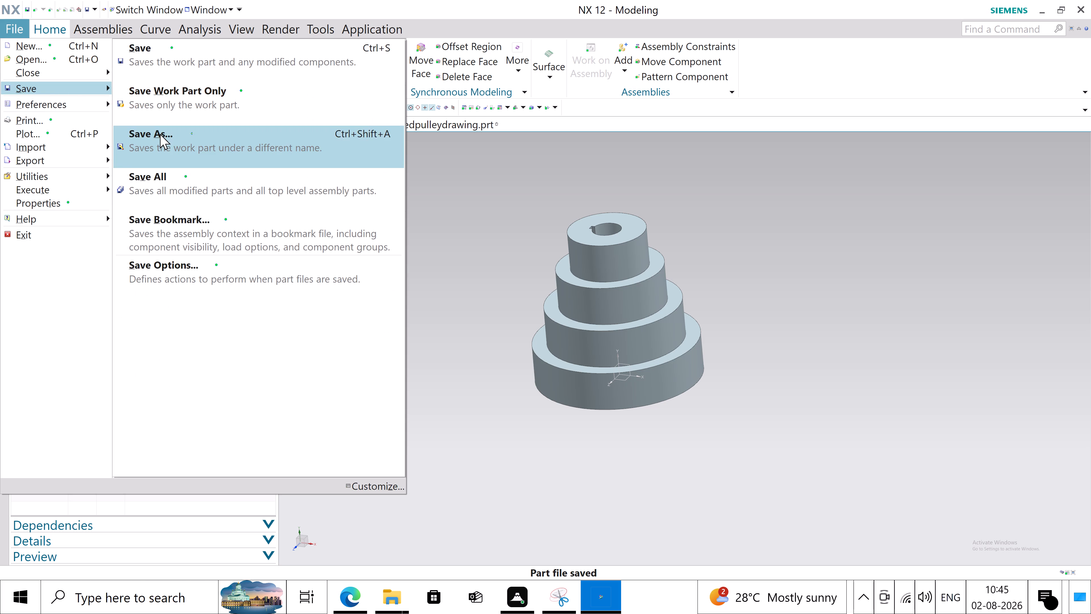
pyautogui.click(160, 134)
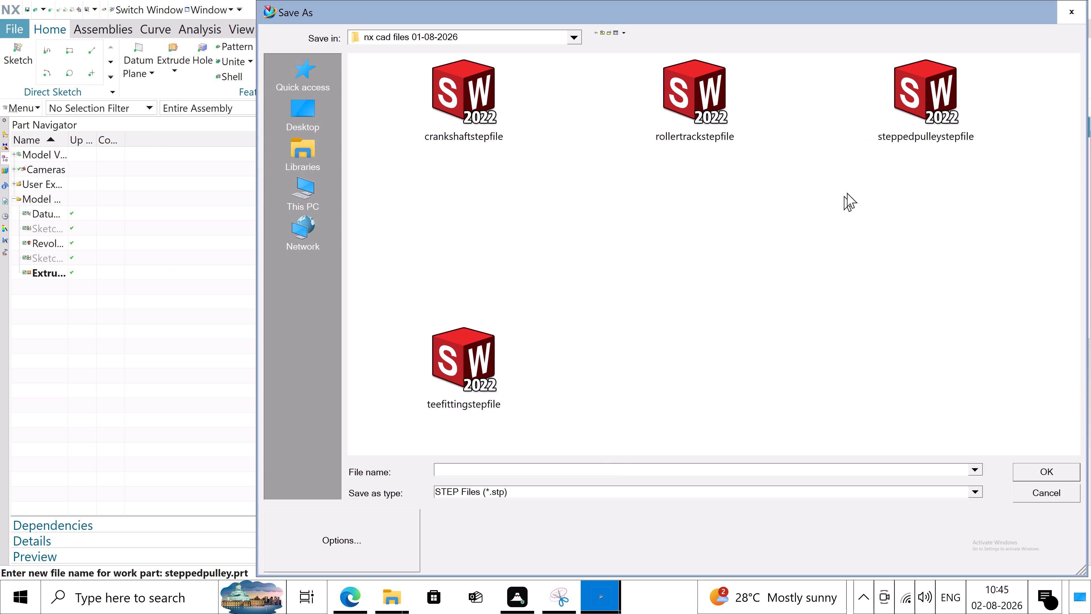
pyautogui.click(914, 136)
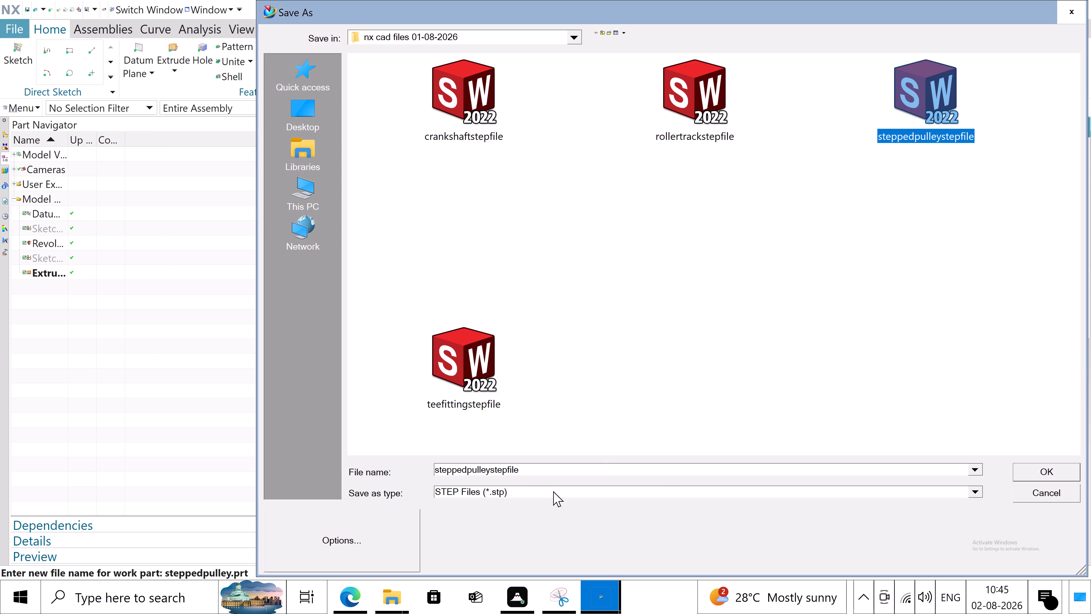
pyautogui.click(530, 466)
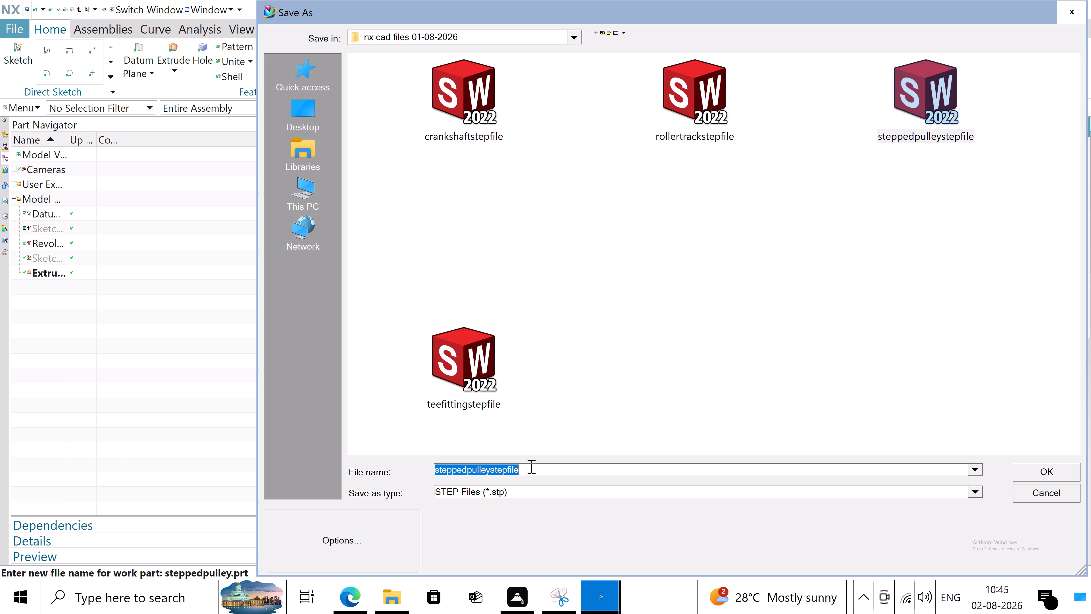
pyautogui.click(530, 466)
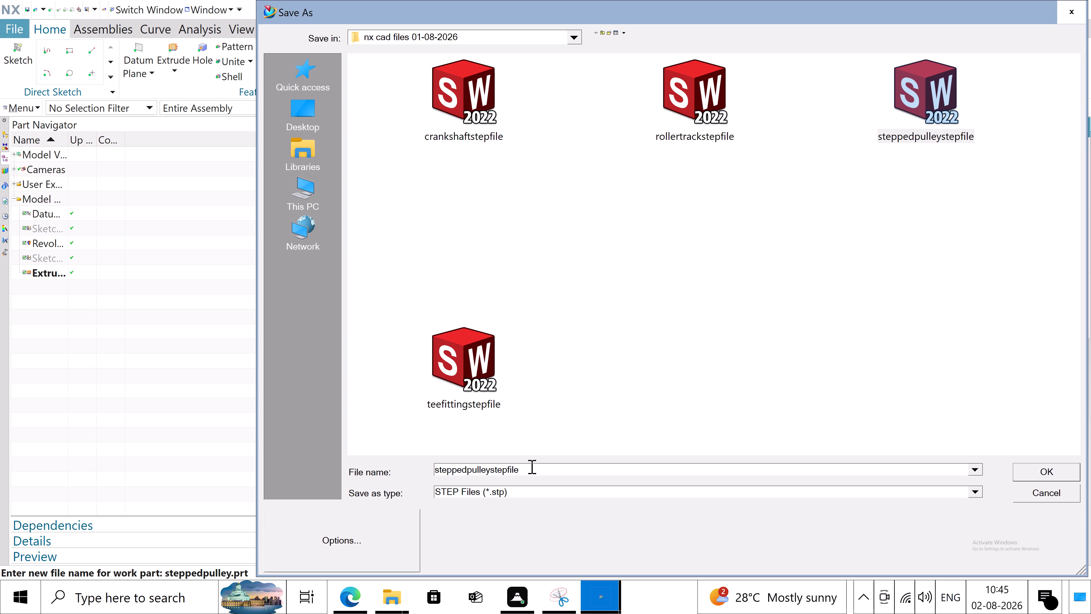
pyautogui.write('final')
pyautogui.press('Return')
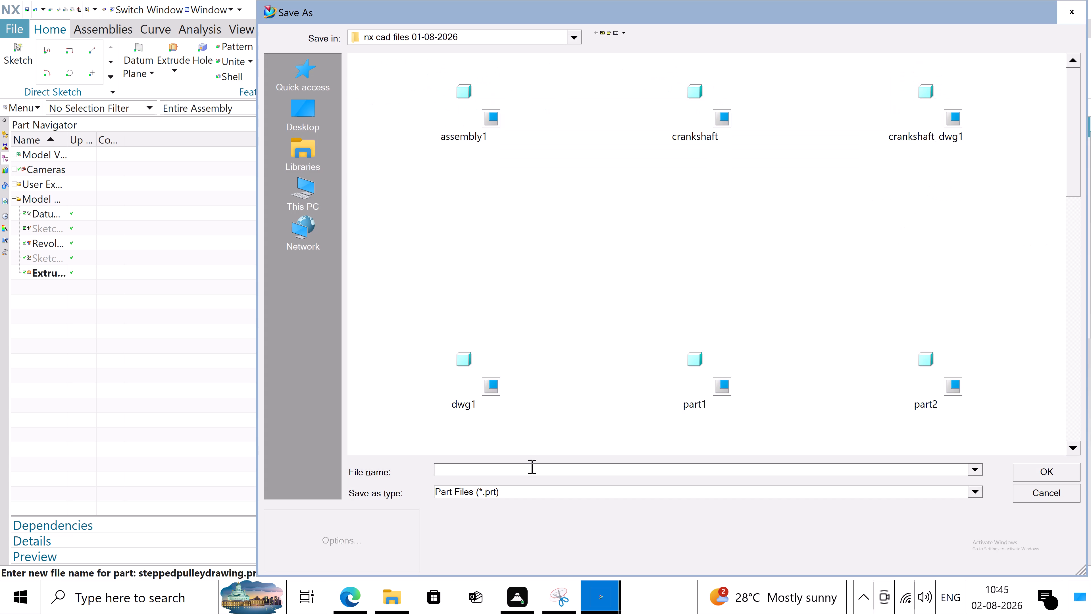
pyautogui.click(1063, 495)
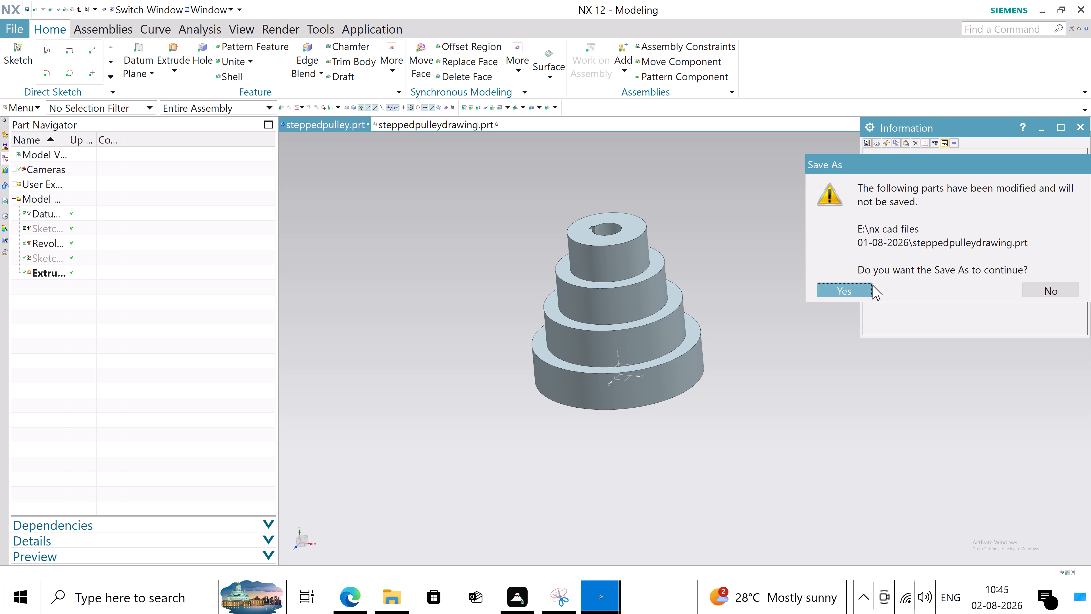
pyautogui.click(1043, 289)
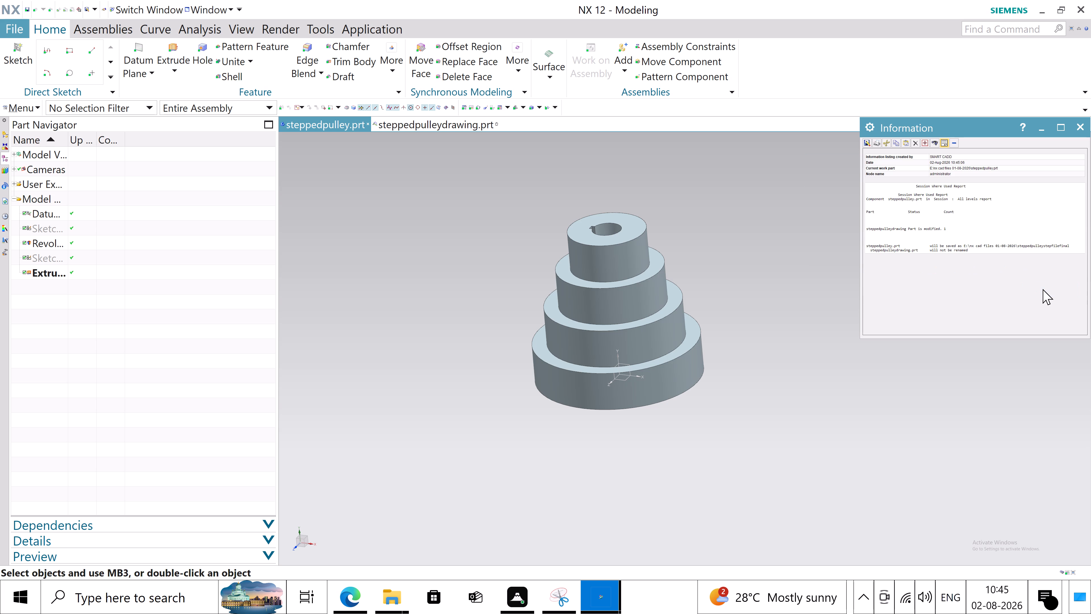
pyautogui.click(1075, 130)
# Switch to the steppedpulleydrawing part and close that part only, keeping the stepped pulley model open.
pyautogui.click(432, 125)
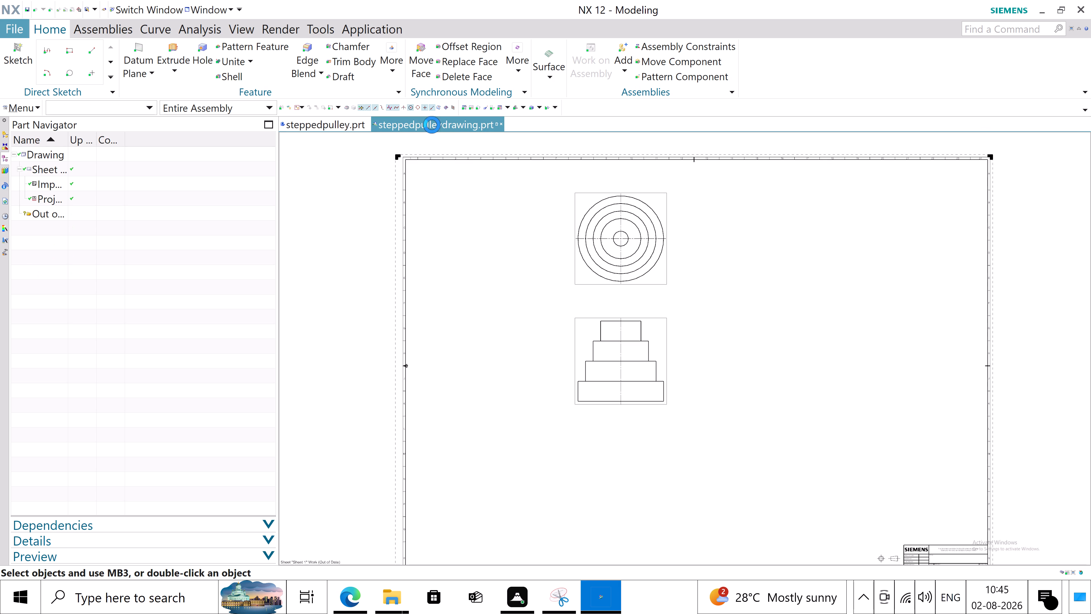
pyautogui.scroll(-2, 564, 287)
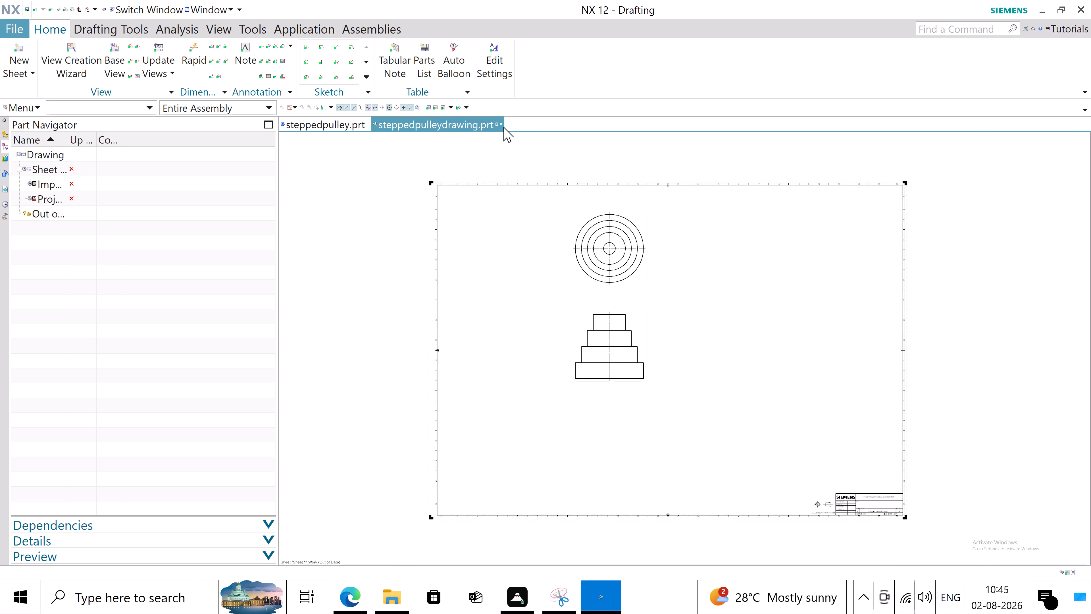
pyautogui.click(503, 127)
pyautogui.click(498, 123)
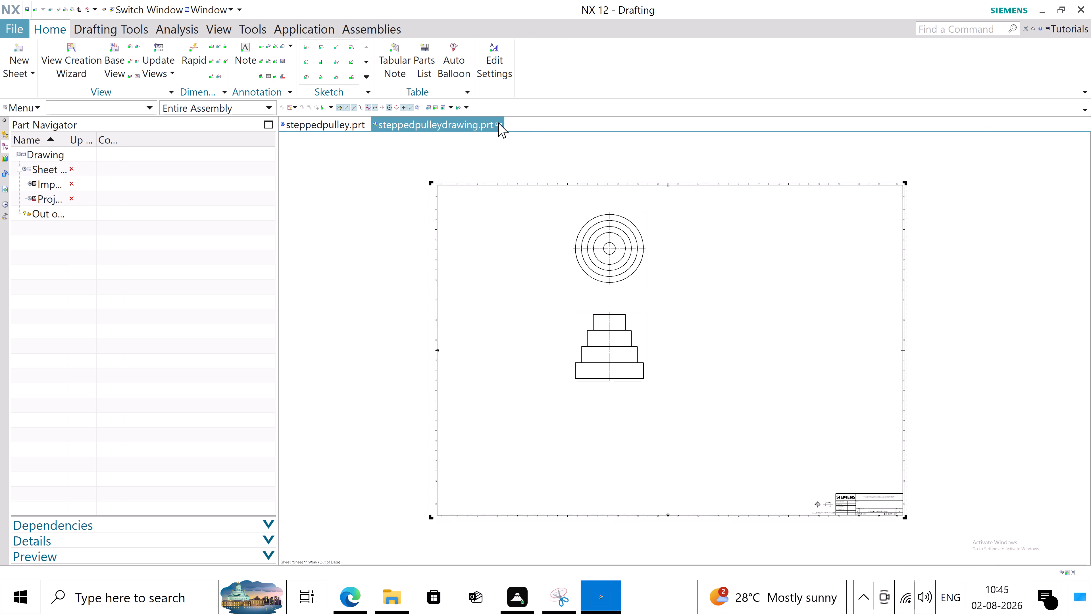
pyautogui.click(500, 123)
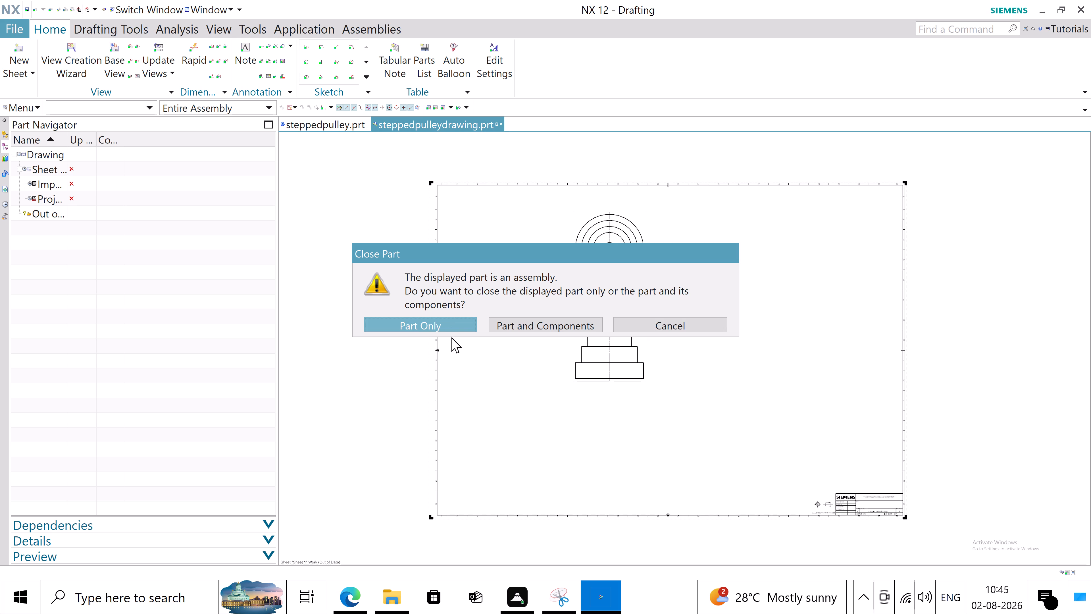
pyautogui.click(413, 329)
pyautogui.click(545, 331)
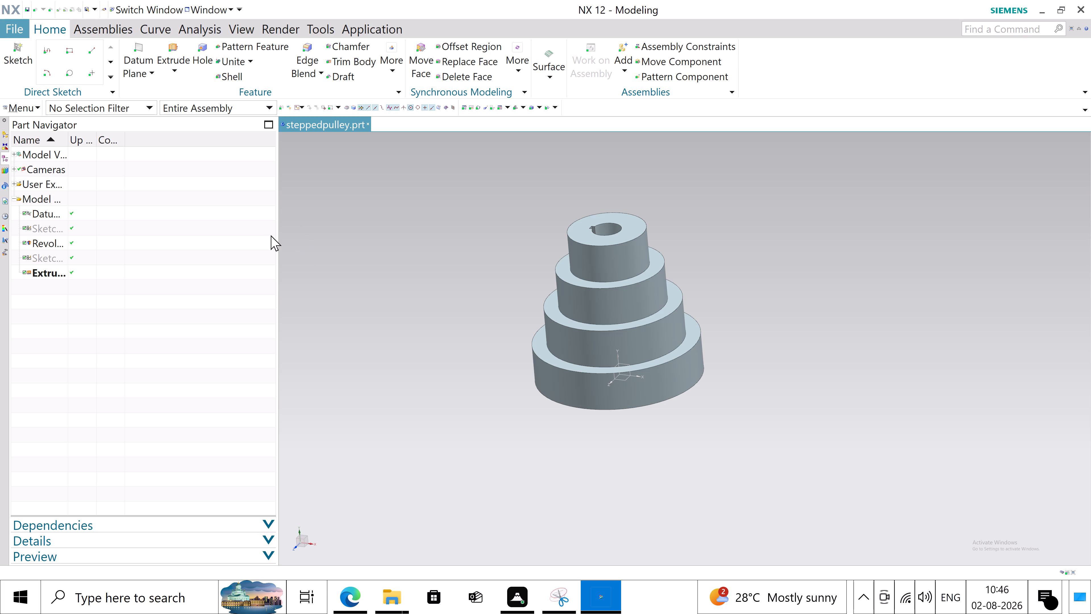
# Set up a new drawing file from the stand-alone A0 - Size template and add stepeedpulleydrawing before its default name.
pyautogui.click(9, 23)
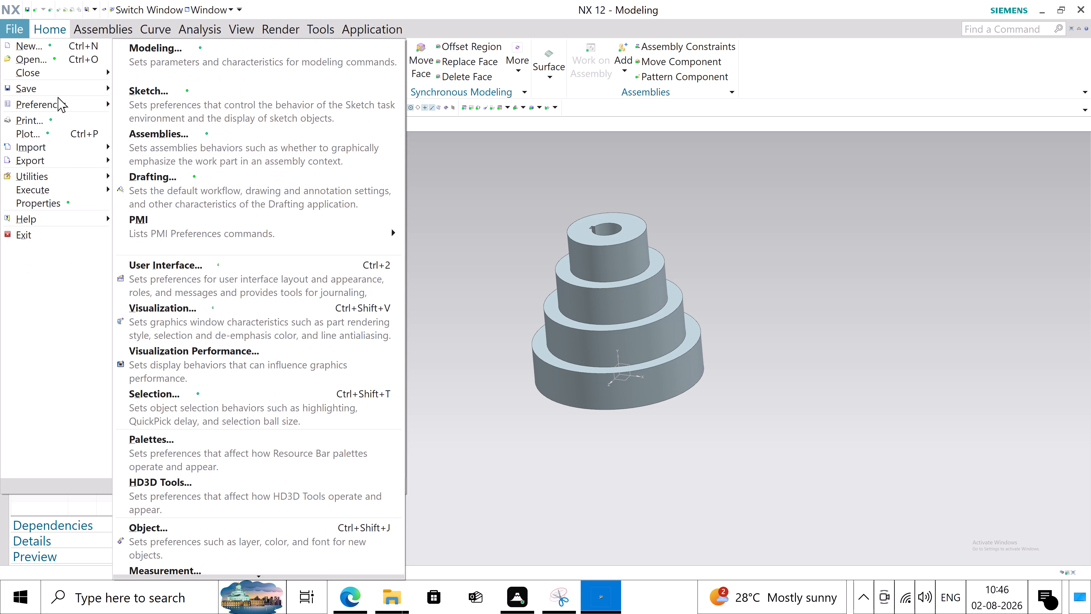
pyautogui.click(54, 45)
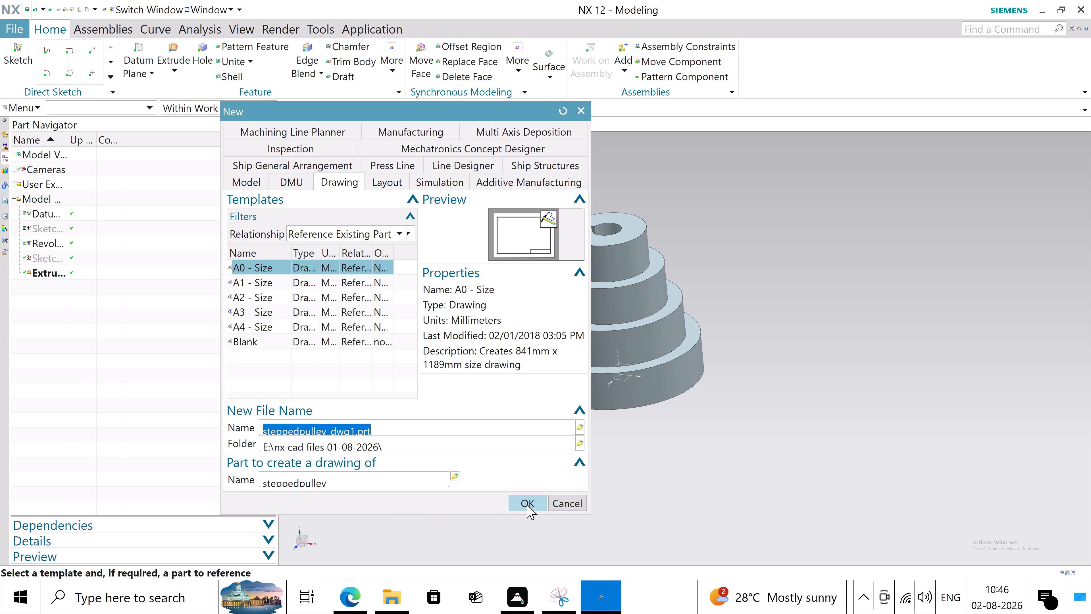
pyautogui.click(397, 232)
pyautogui.click(349, 249)
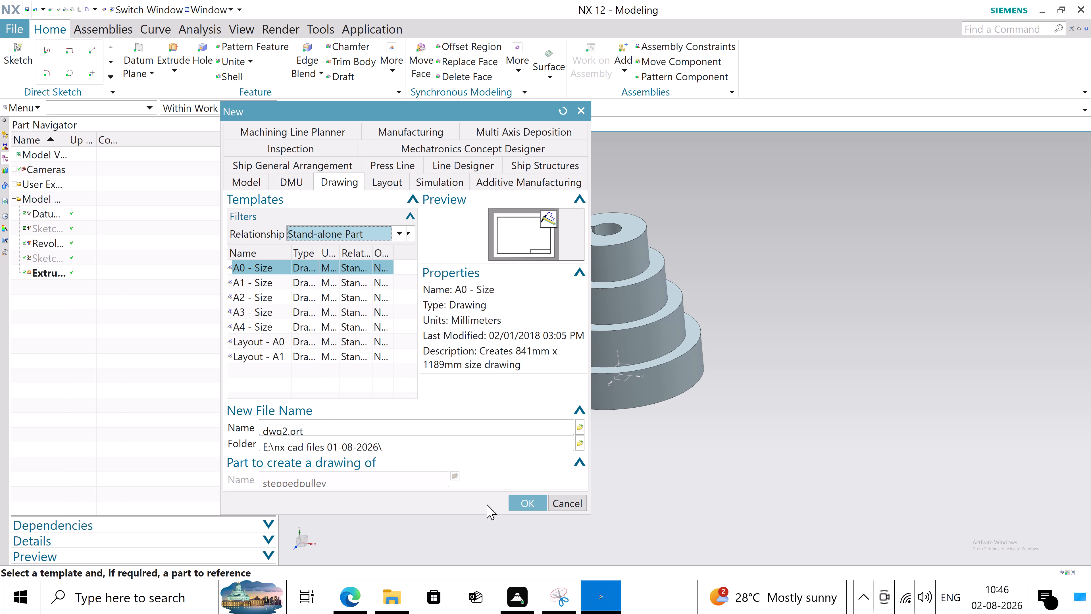
pyautogui.click(274, 426)
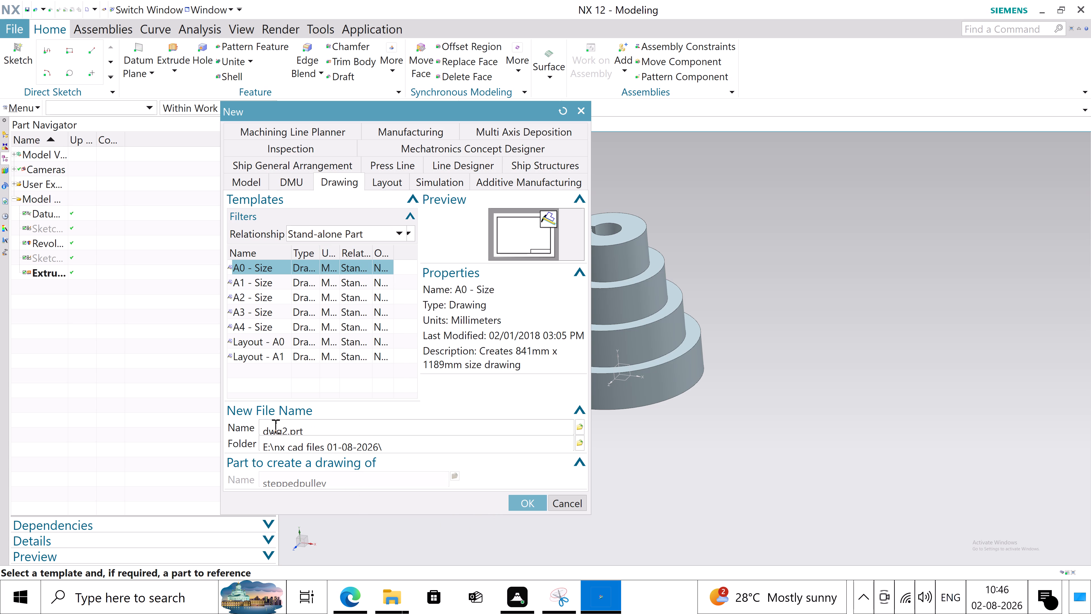
pyautogui.press('Left')
pyautogui.press('Left')
pyautogui.press('Left')
pyautogui.press('Left')
pyautogui.press('Left')
pyautogui.press('Left')
pyautogui.press('Left')
pyautogui.press('Left')
pyautogui.press('Left')
pyautogui.press('Left')
pyautogui.press('Left')
pyautogui.press('Left')
pyautogui.press('Left')
pyautogui.write('step')
pyautogui.write('eed')
pyautogui.write('pulleydrawin')
pyautogui.press('g')
pyautogui.press('Tab')
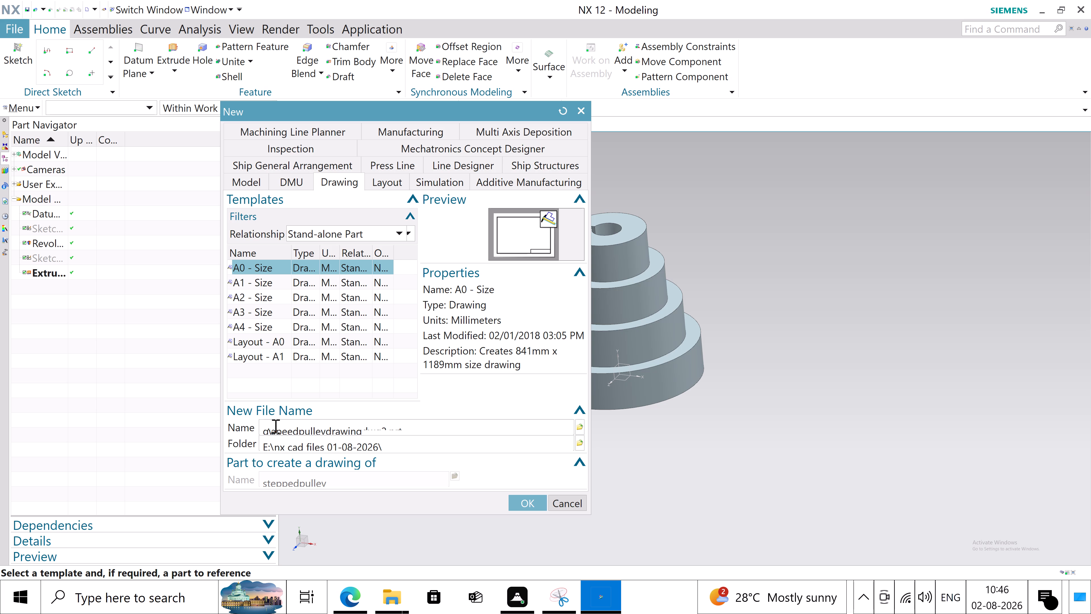
# Remove dwg2 from the file name, create the drawing as stepeedpulleydrawingprt.prt, and leave the title block fields unfilled.
pyautogui.click(380, 431)
pyautogui.click(358, 428)
pyautogui.press('Right')
pyautogui.press('Right')
pyautogui.press('Left')
pyautogui.press('Delete')
pyautogui.press('Delete')
pyautogui.press('Delete')
pyautogui.press('Delete')
pyautogui.press('Delete')
pyautogui.press('Tab')
pyautogui.click(362, 430)
pyautogui.press('Delete')
pyautogui.press('Delete')
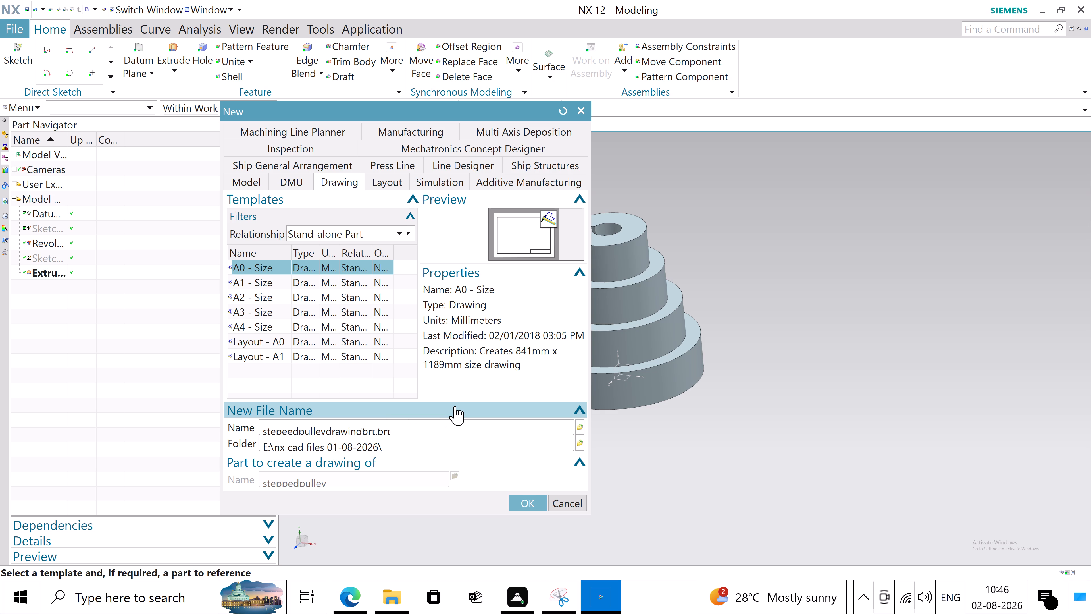
pyautogui.press('Delete')
pyautogui.press('Delete')
pyautogui.press('Tab')
pyautogui.click(422, 433)
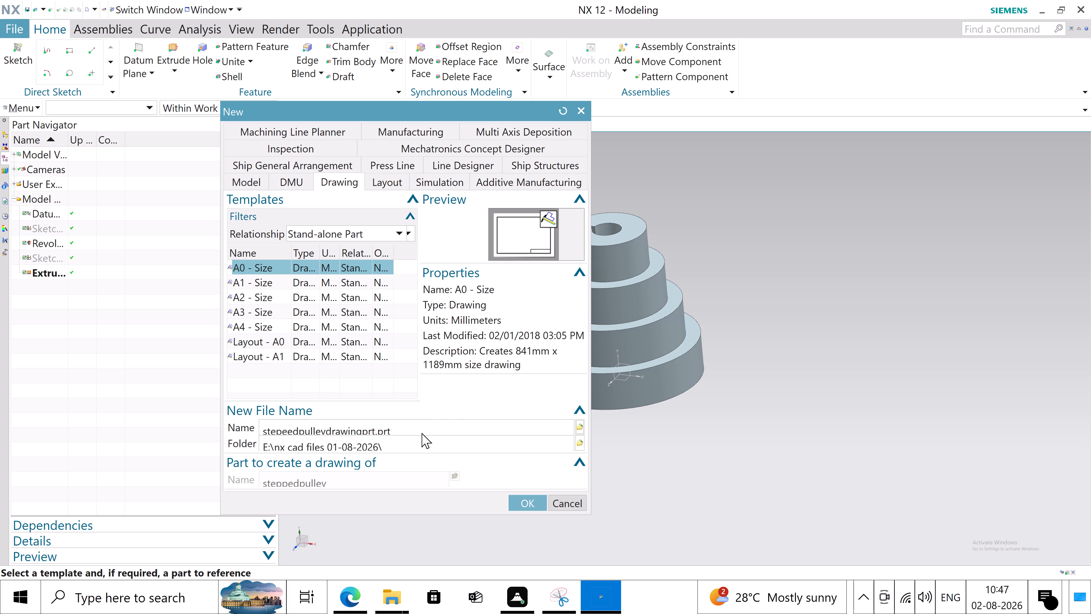
pyautogui.click(530, 499)
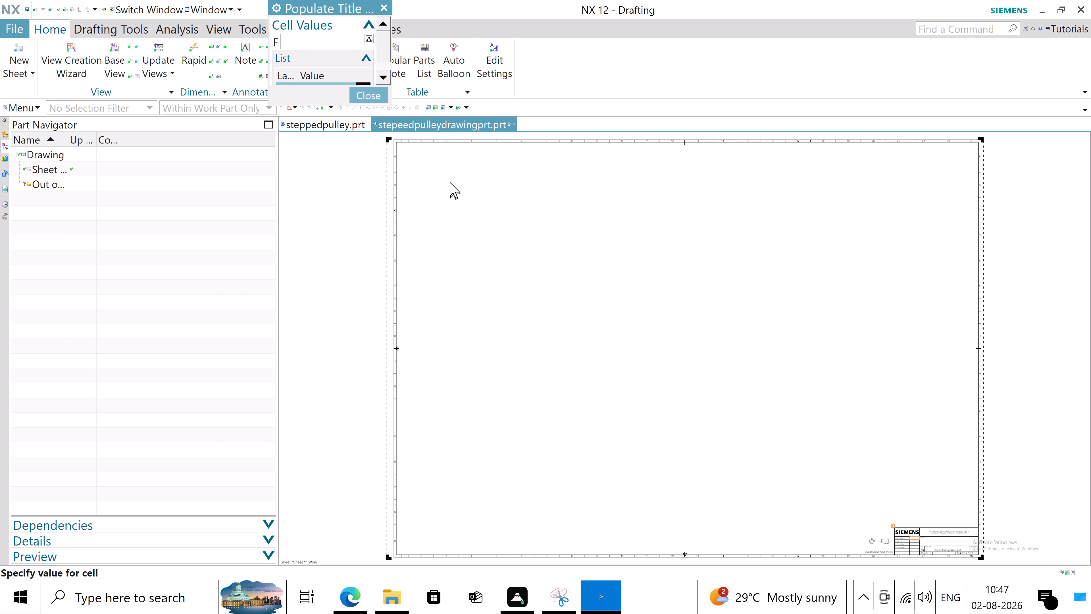
pyautogui.click(376, 98)
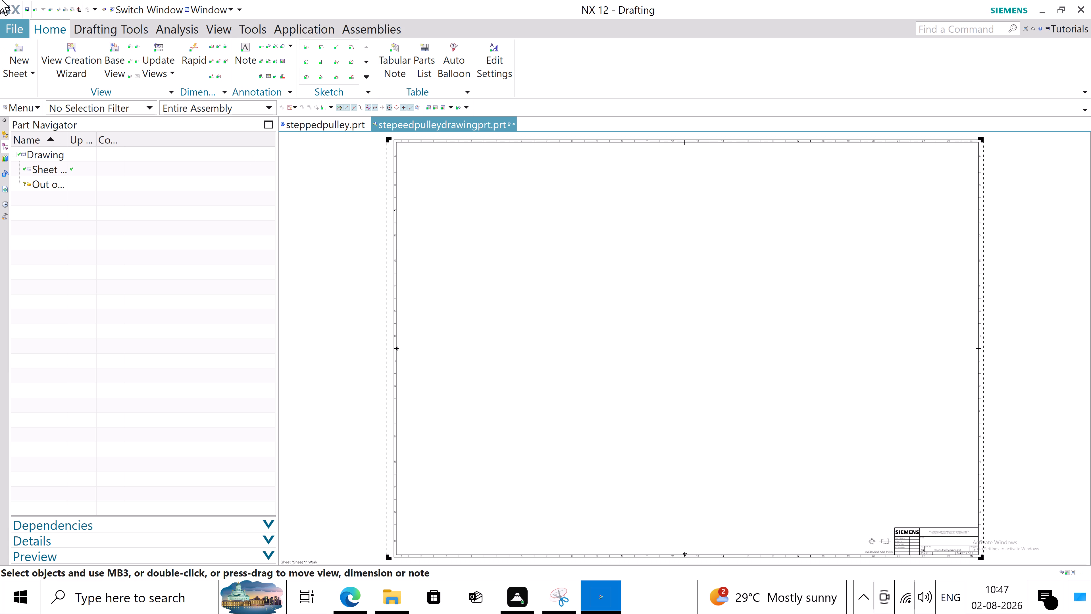
# Place a Top base view of steppedpulley.prt at 1:1 scale near the middle of the sheet.
pyautogui.click(120, 67)
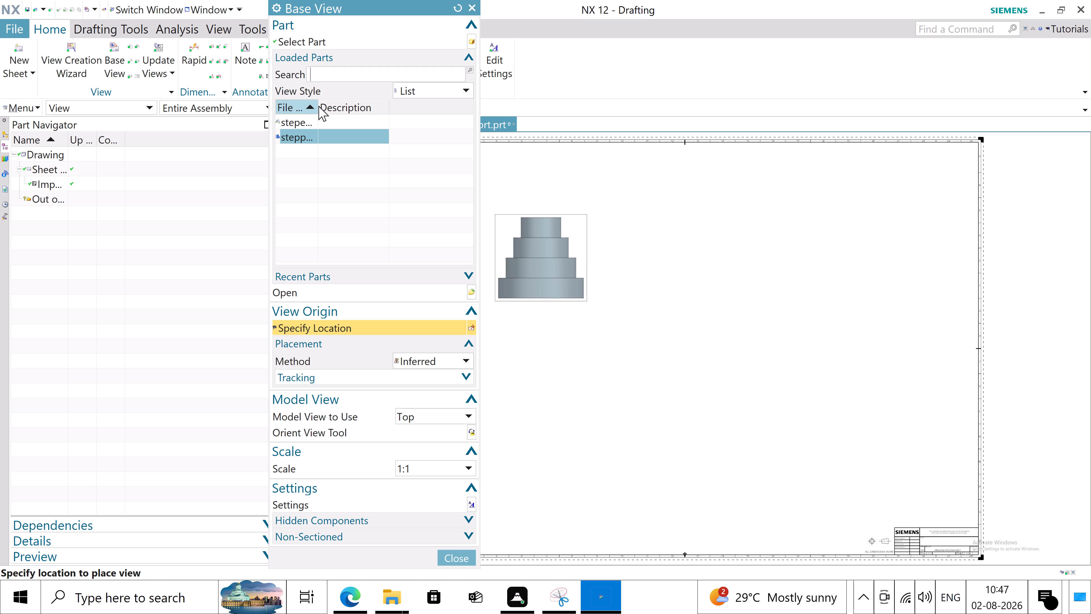
pyautogui.moveTo(320, 108); pyautogui.dragTo(361, 117)
pyautogui.moveTo(319, 106); pyautogui.dragTo(401, 119)
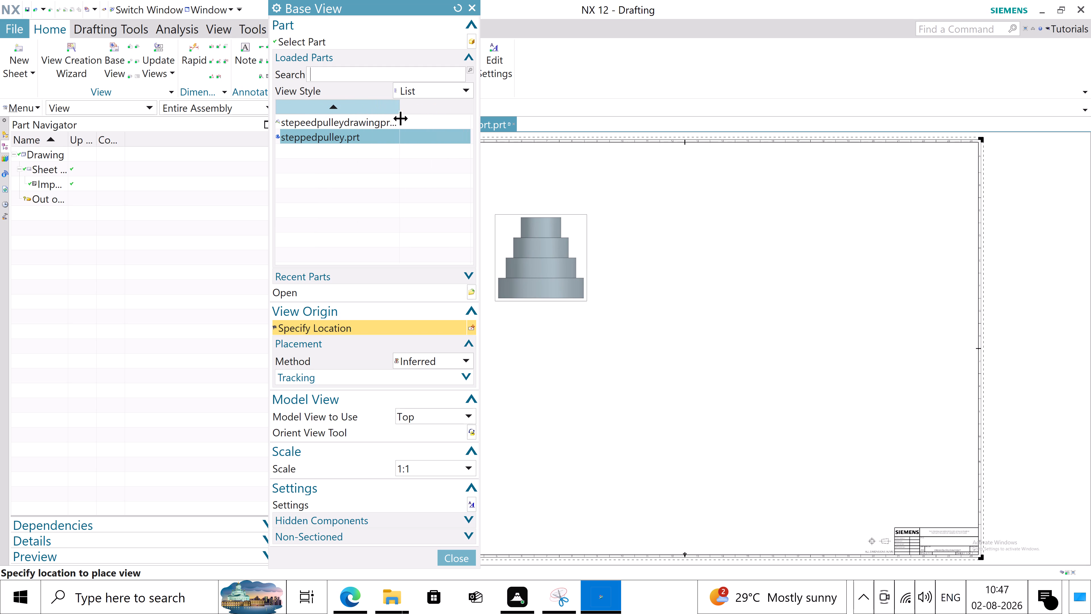
pyautogui.moveTo(401, 119); pyautogui.dragTo(406, 121)
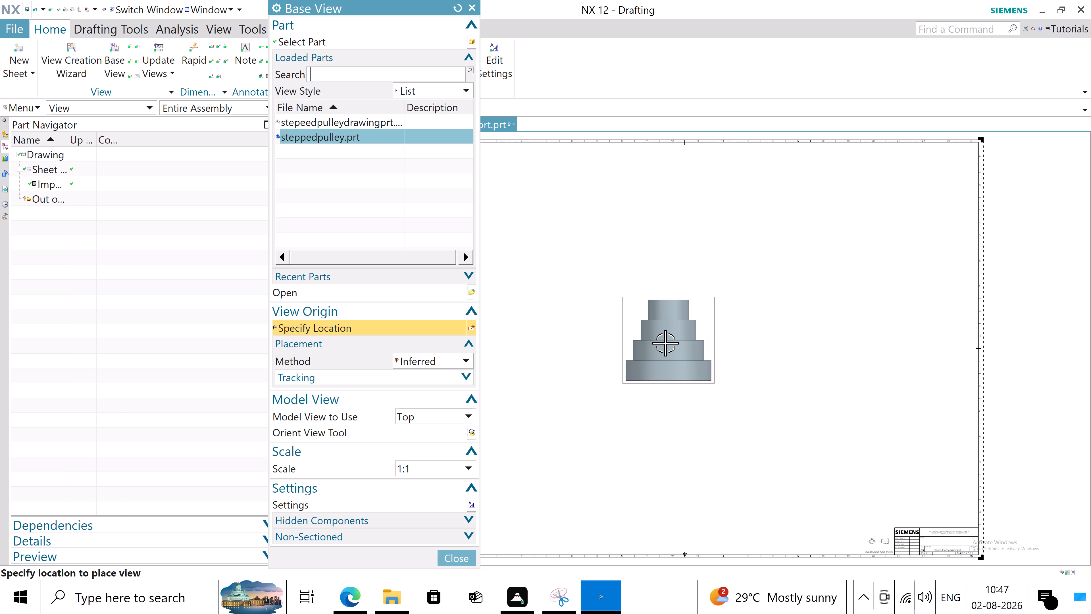
pyautogui.click(656, 350)
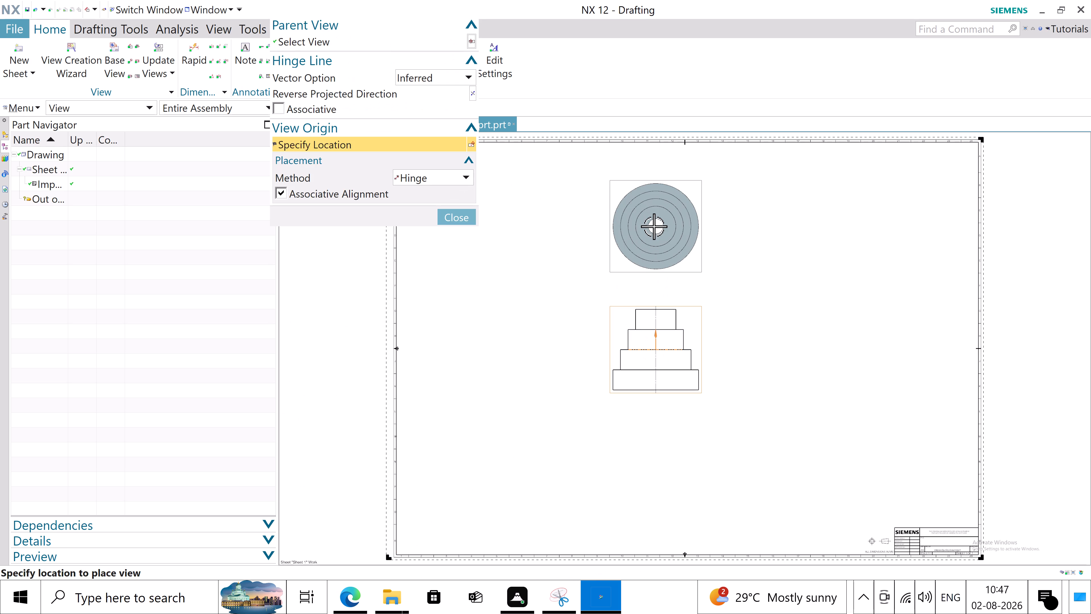
# Add a projected view of the pulley's concentric circles directly above the base view.
pyautogui.click(654, 226)
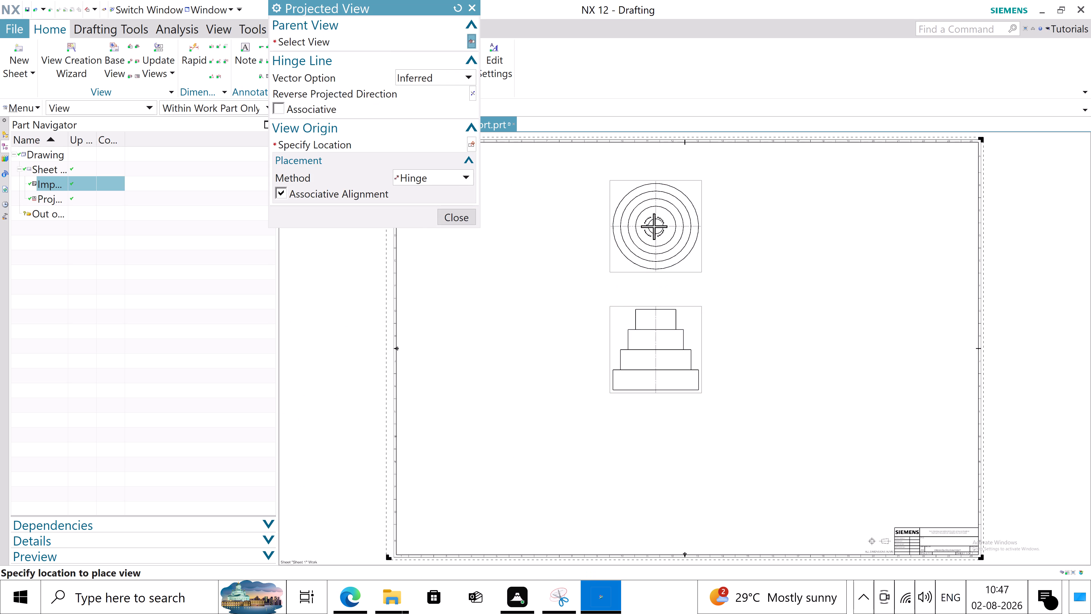
pyautogui.click(460, 221)
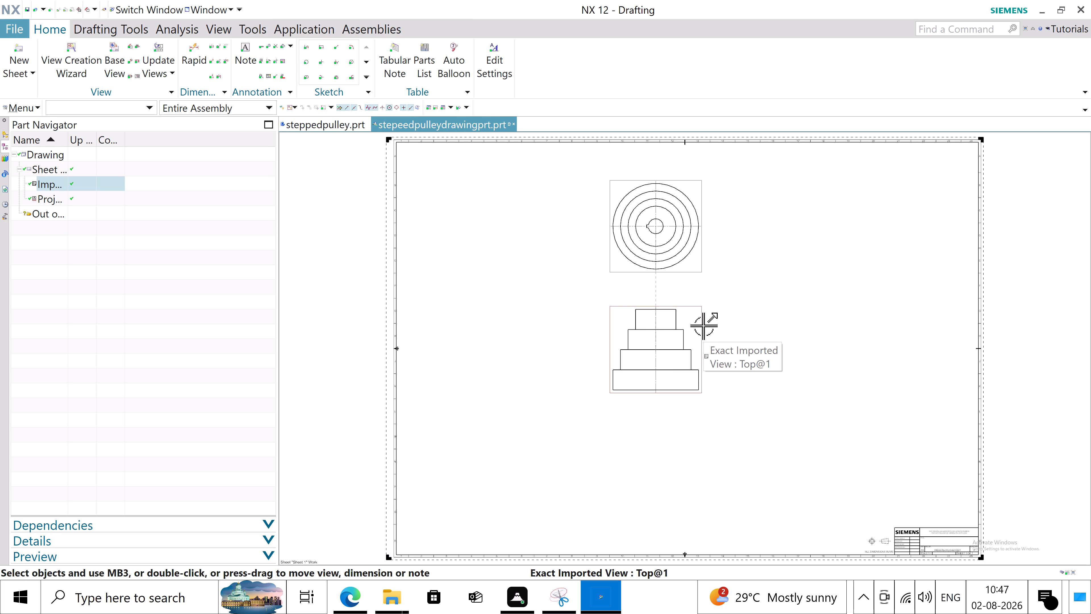
# Create section view A-A with a vertical cut through the base view's centre and place it to the right of that view.
pyautogui.click(136, 63)
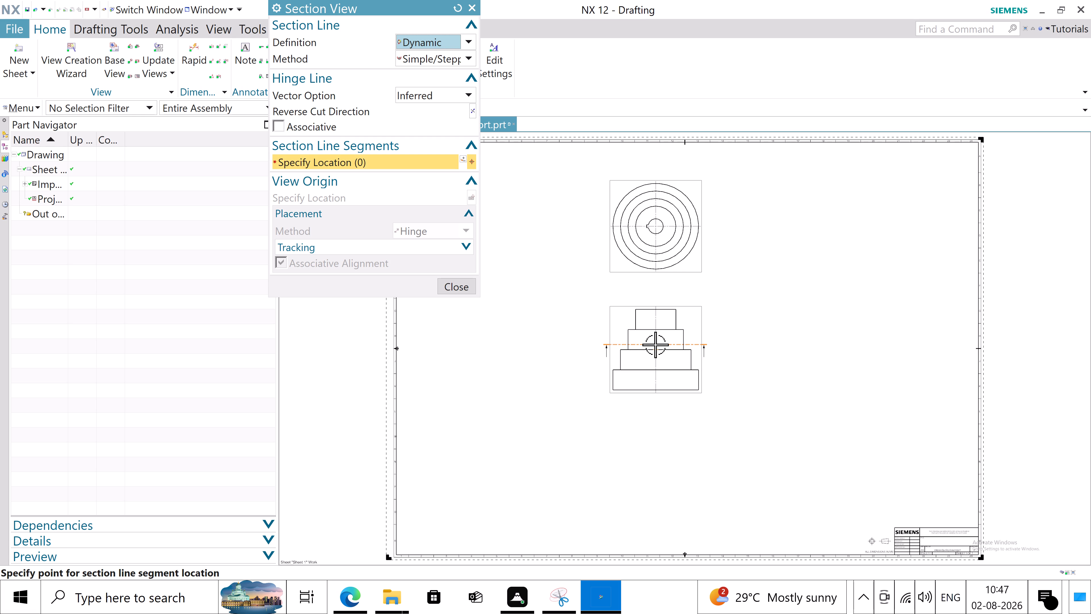
pyautogui.click(655, 345)
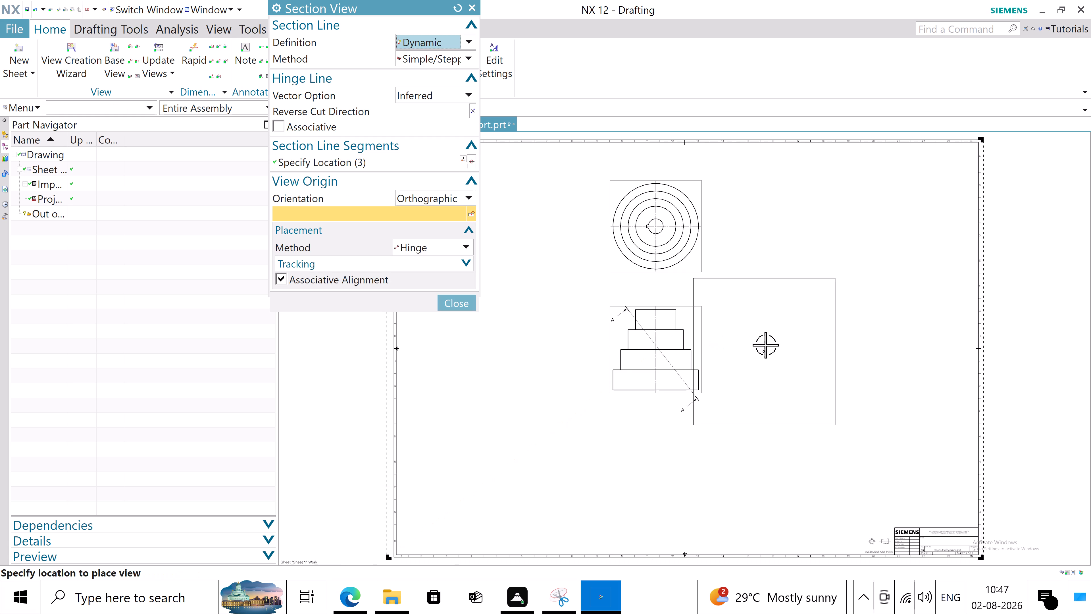
pyautogui.click(834, 350)
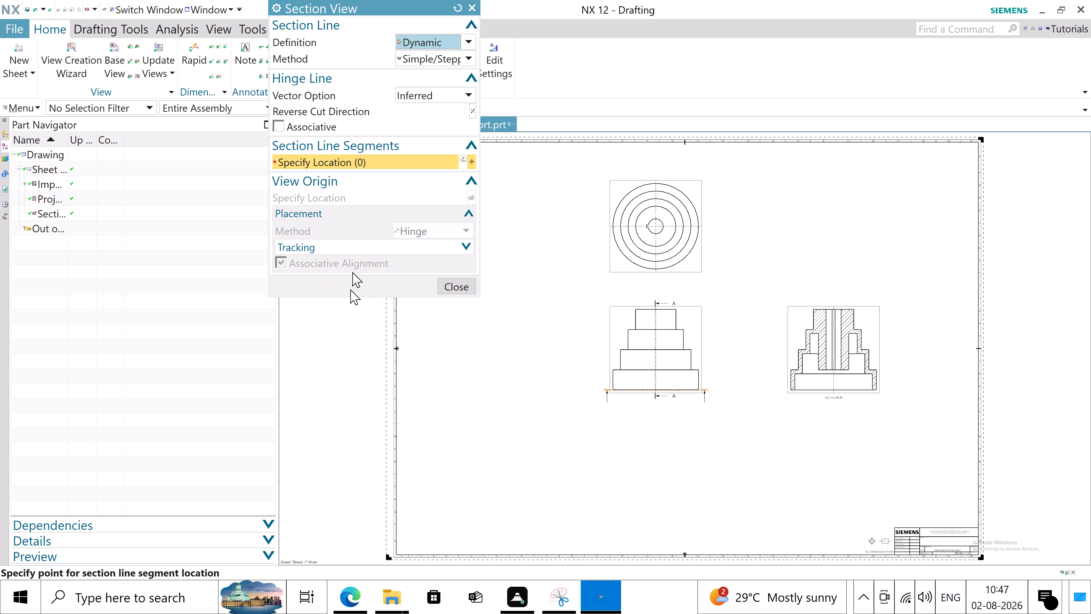
pyautogui.click(453, 287)
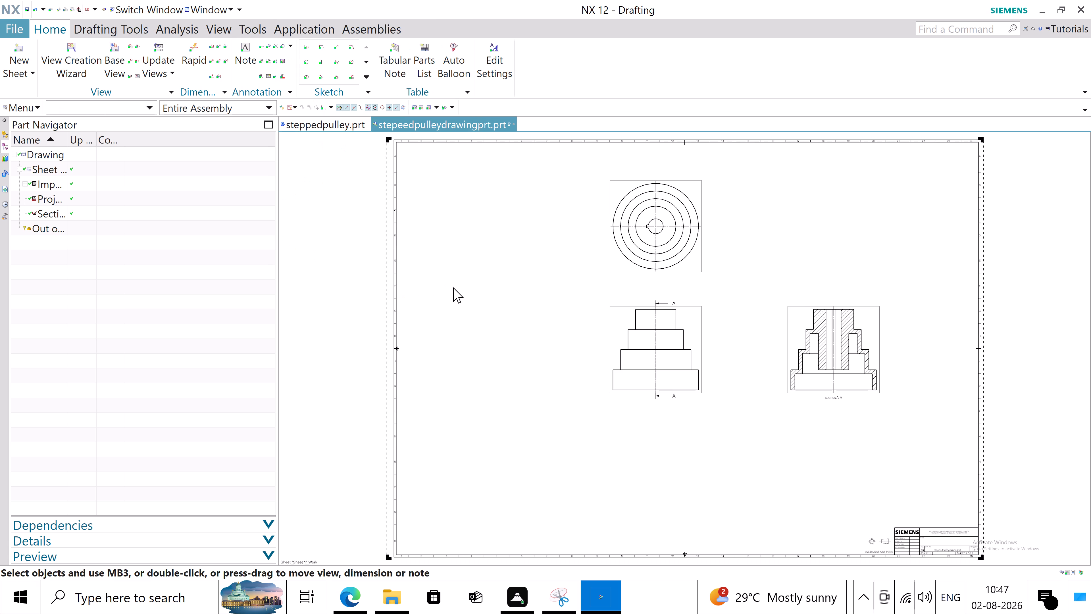
# Dimension the height of the widest bottom step with Rapid Dimension, placing it to the left of the base view.
pyautogui.scroll(2, 792, 314)
pyautogui.scroll(2, 1011, 354)
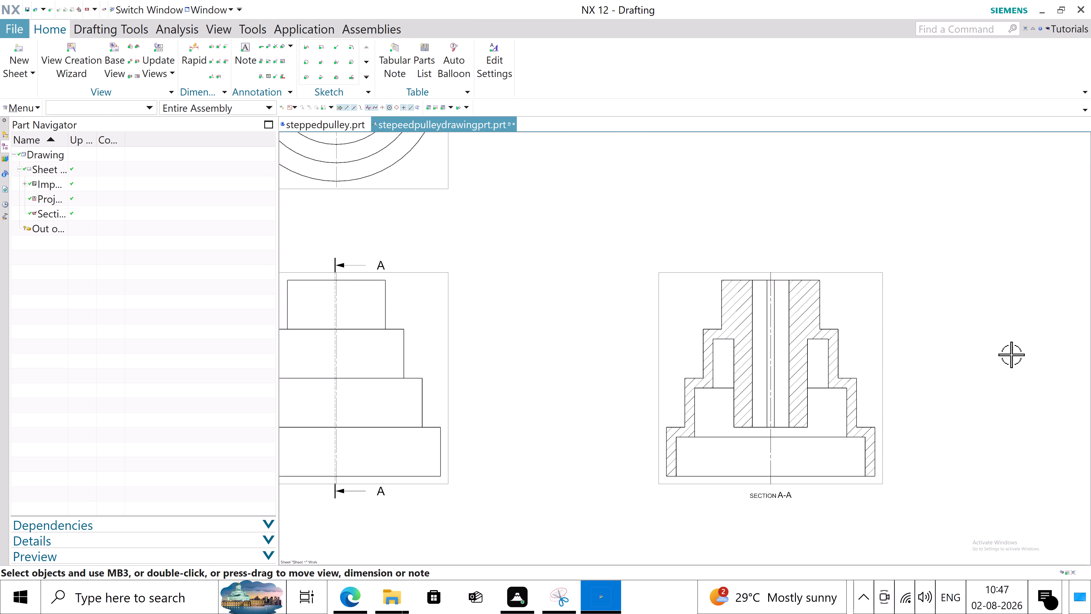
pyautogui.scroll(-1, 790, 330)
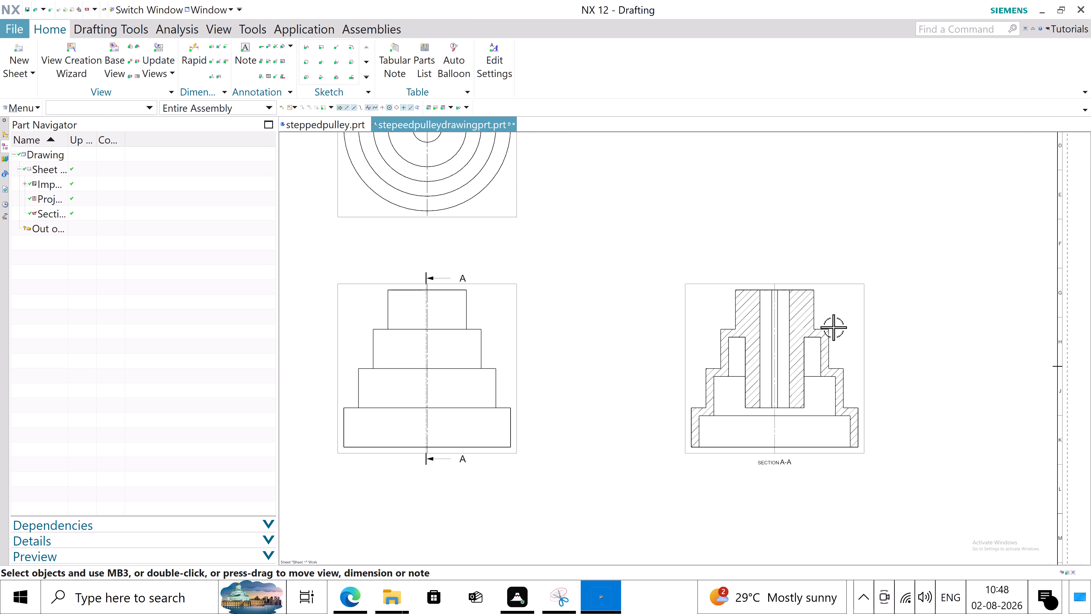
pyautogui.scroll(-1, 833, 327)
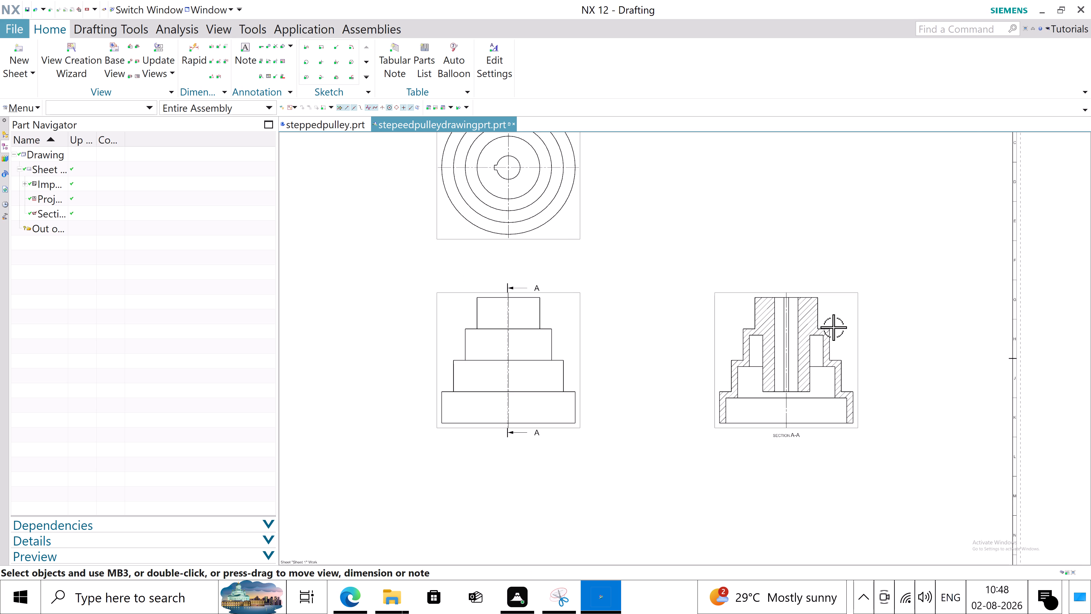
pyautogui.scroll(-1, 833, 327)
pyautogui.scroll(1, 833, 327)
pyautogui.scroll(-1, 833, 327)
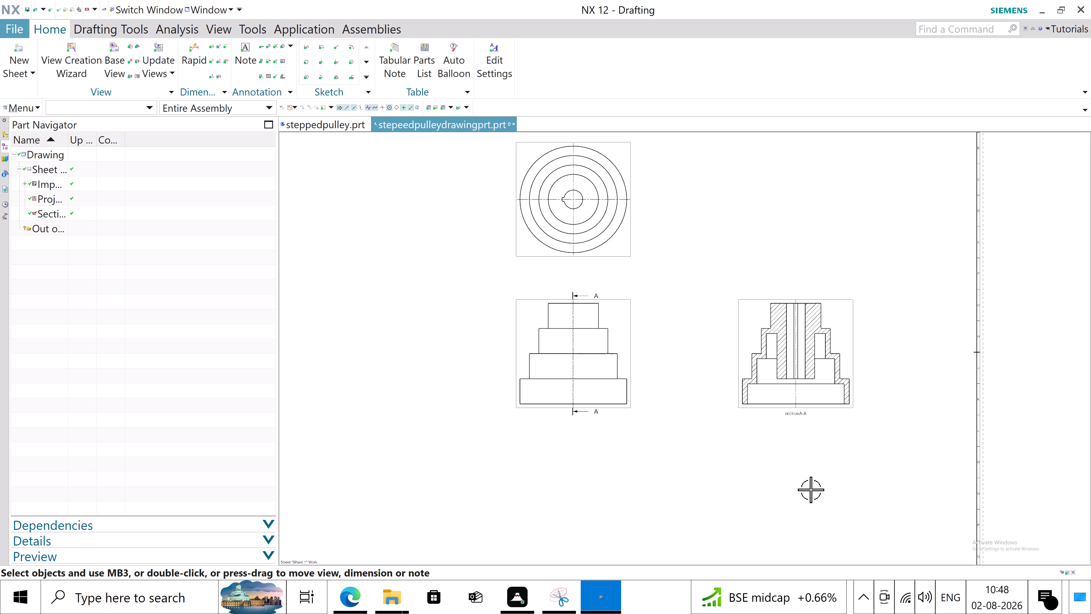
pyautogui.scroll(3, 823, 346)
pyautogui.scroll(-2, 823, 346)
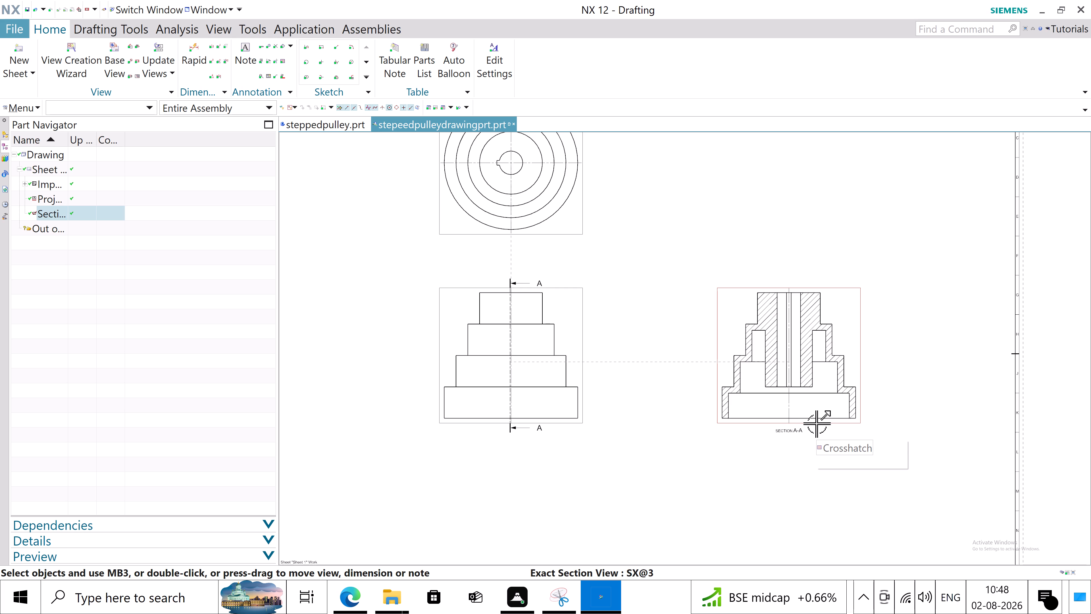
pyautogui.click(185, 56)
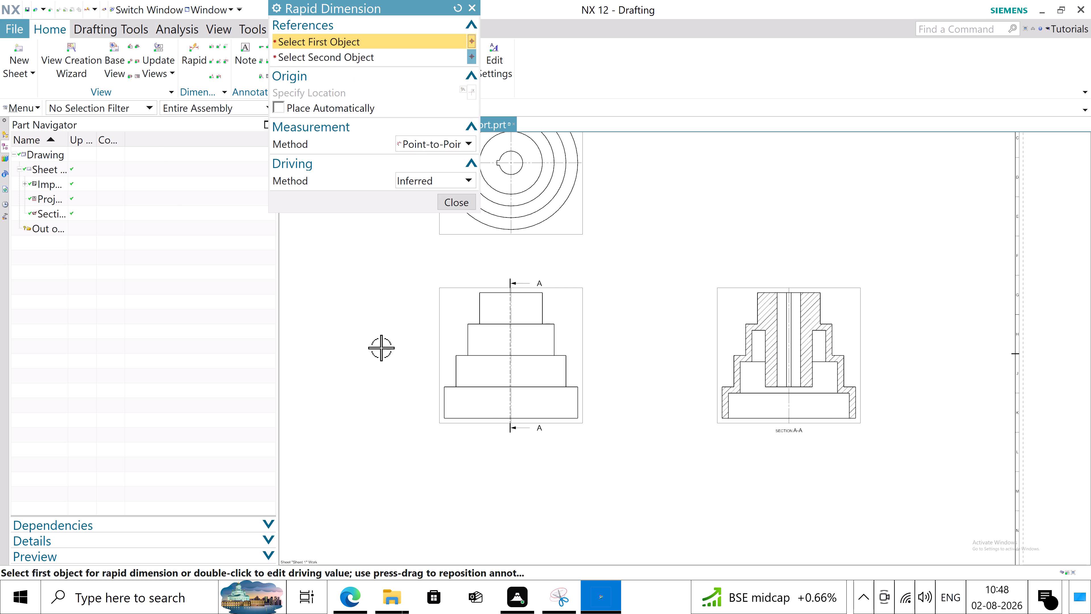
pyautogui.click(472, 415)
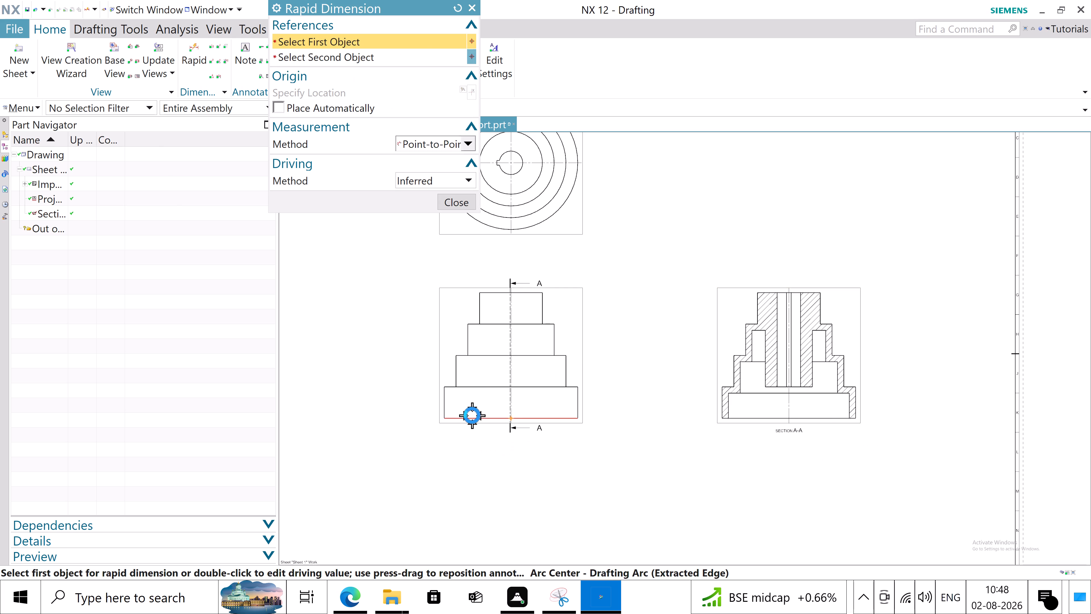
pyautogui.click(473, 385)
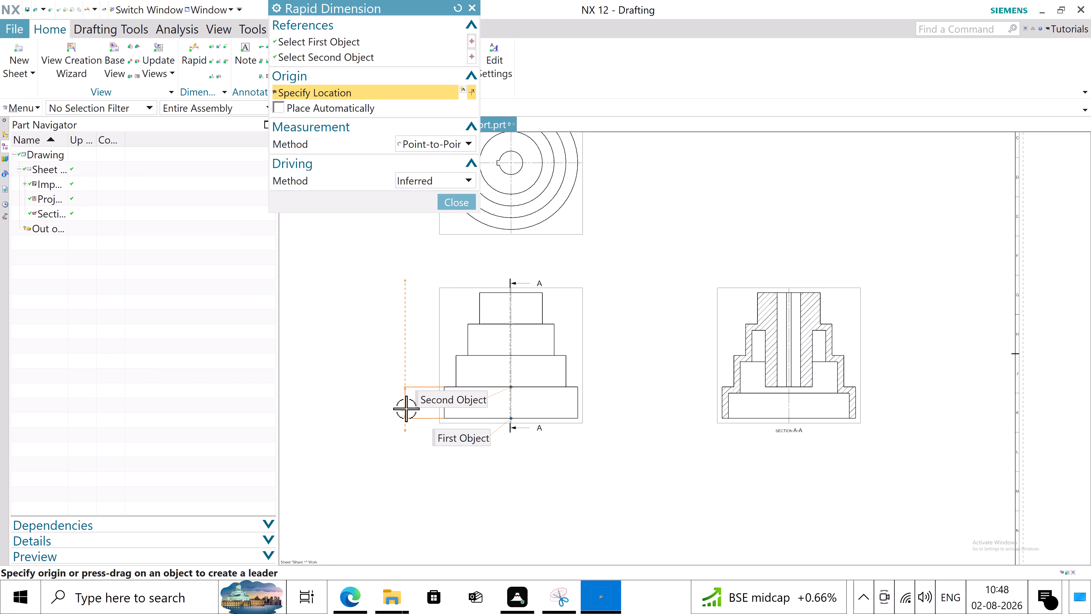
pyautogui.scroll(4, 406, 407)
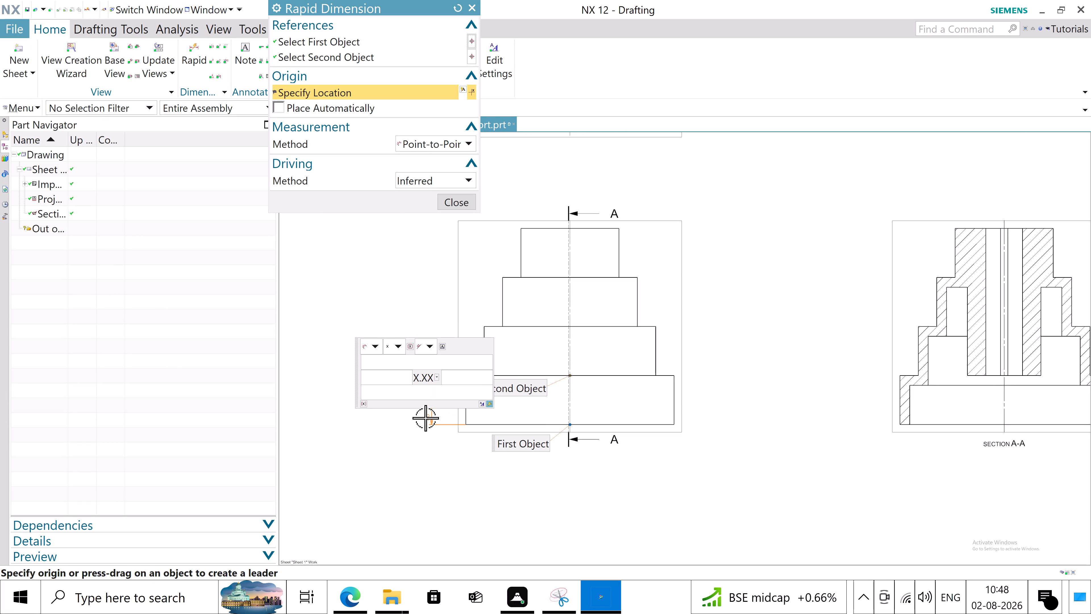
pyautogui.click(425, 416)
# Dimension the heights of the two middle steps, stacking them above the bottom step's dimension.
pyautogui.scroll(3, 485, 392)
pyautogui.scroll(-2, 406, 479)
pyautogui.scroll(2, 459, 376)
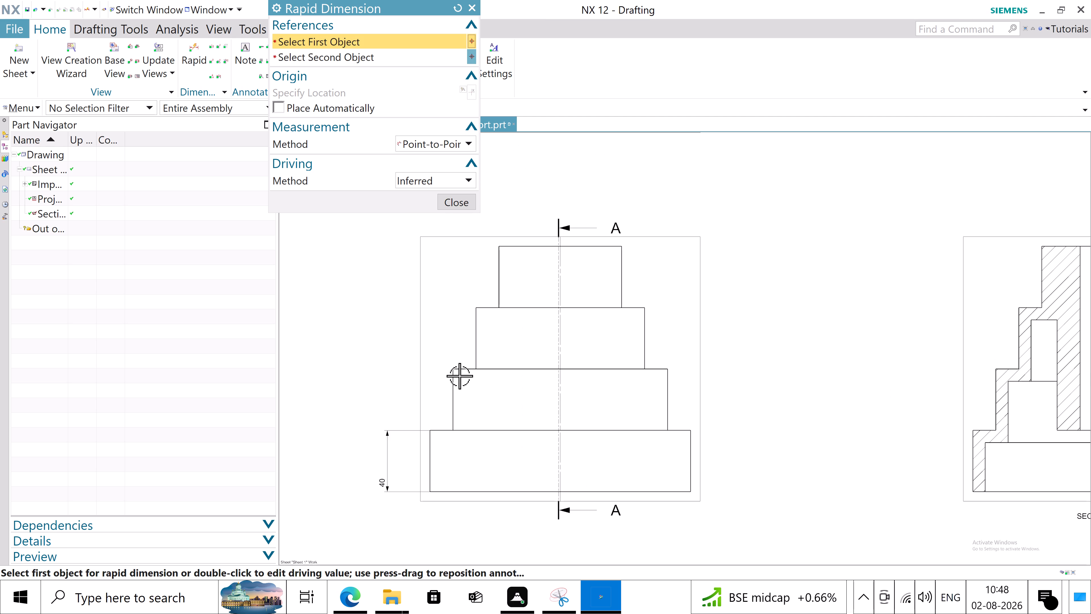
pyautogui.click(476, 432)
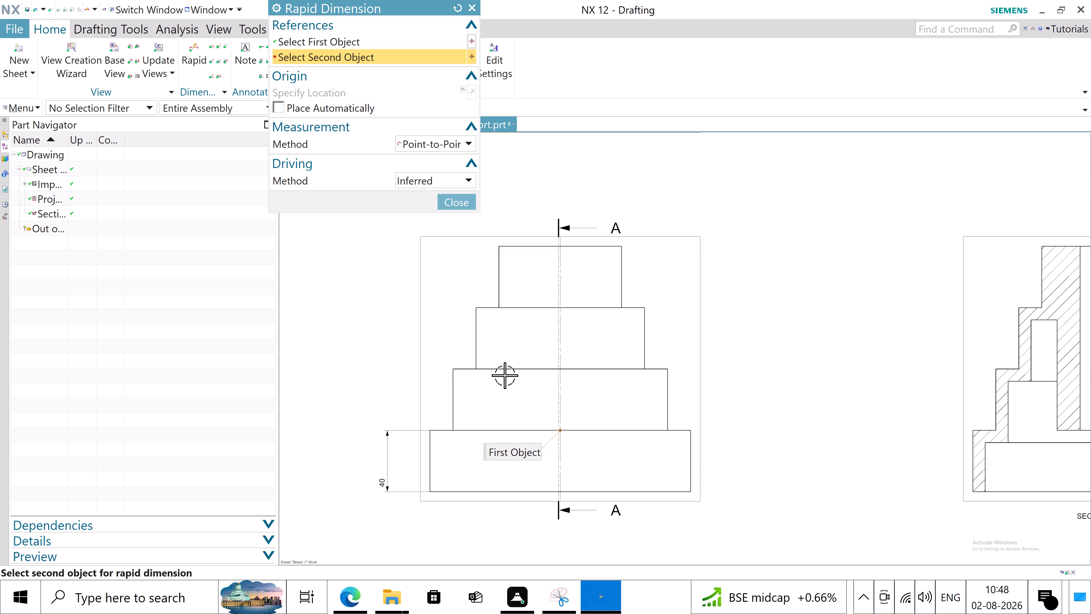
pyautogui.click(506, 369)
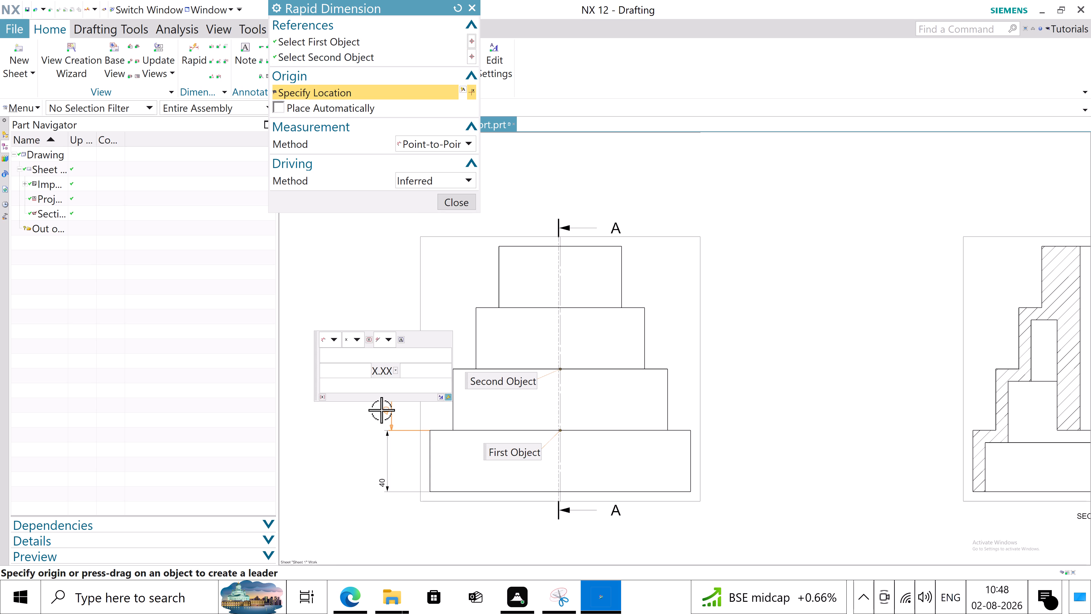
pyautogui.click(376, 411)
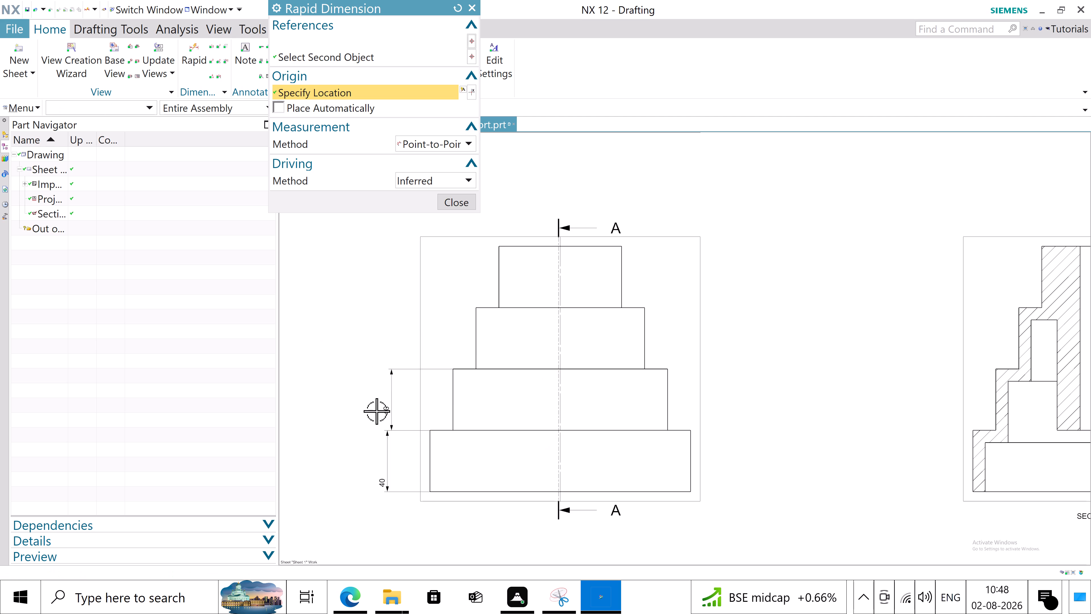
pyautogui.click(516, 370)
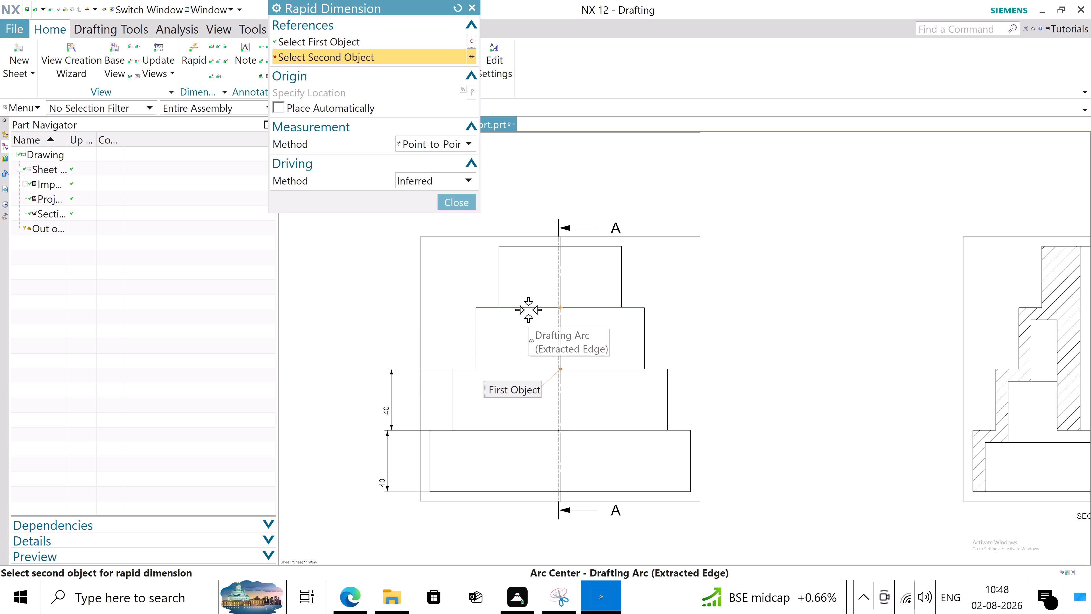
pyautogui.click(528, 310)
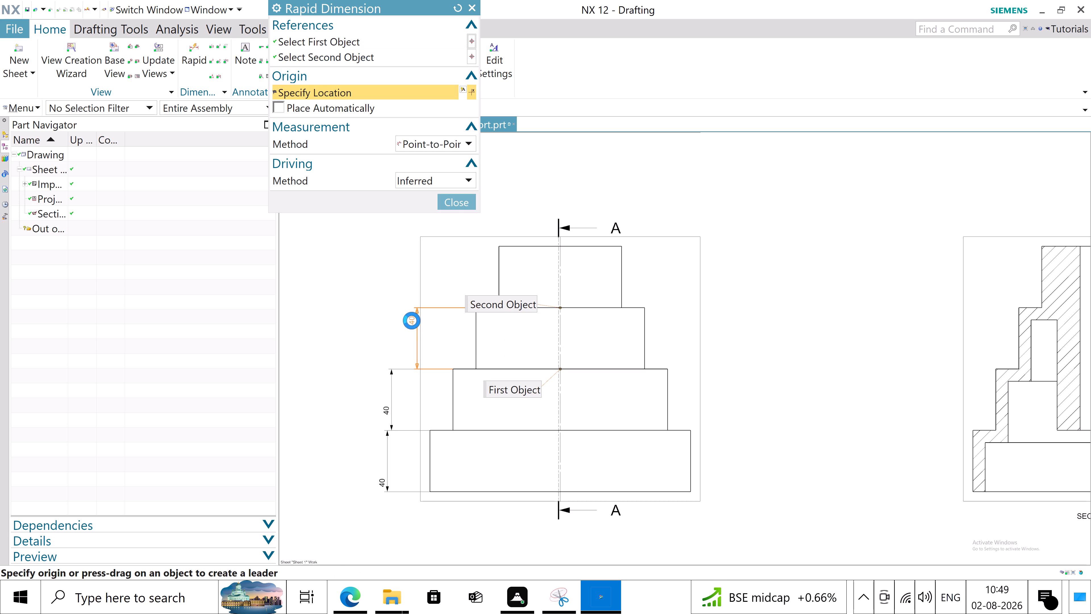
pyautogui.click(386, 331)
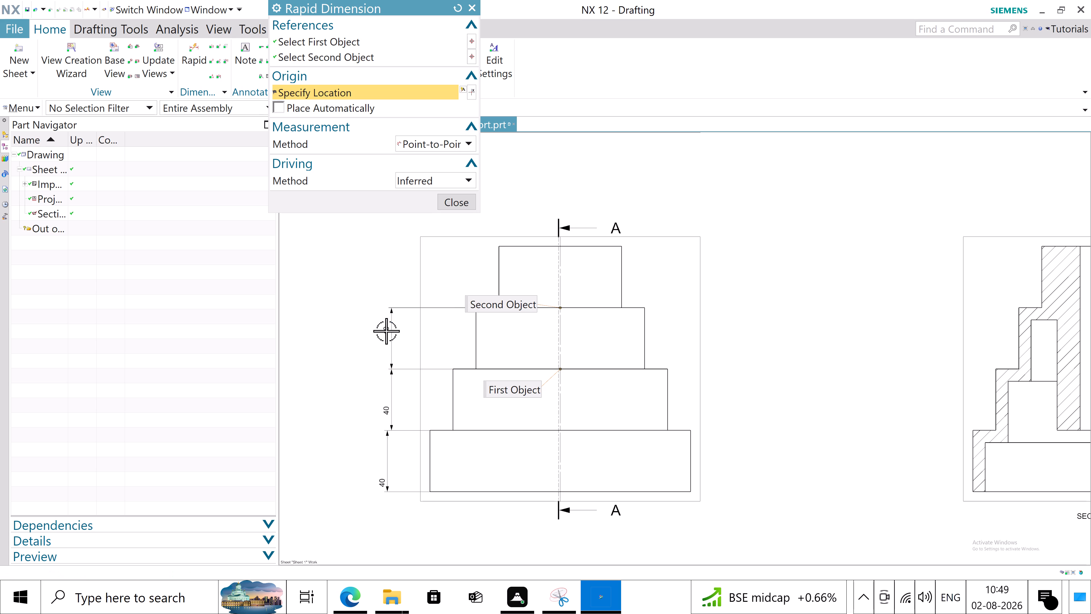
# Dimension the height of the top step to the left of the base view and finish dimensioning.
pyautogui.click(534, 246)
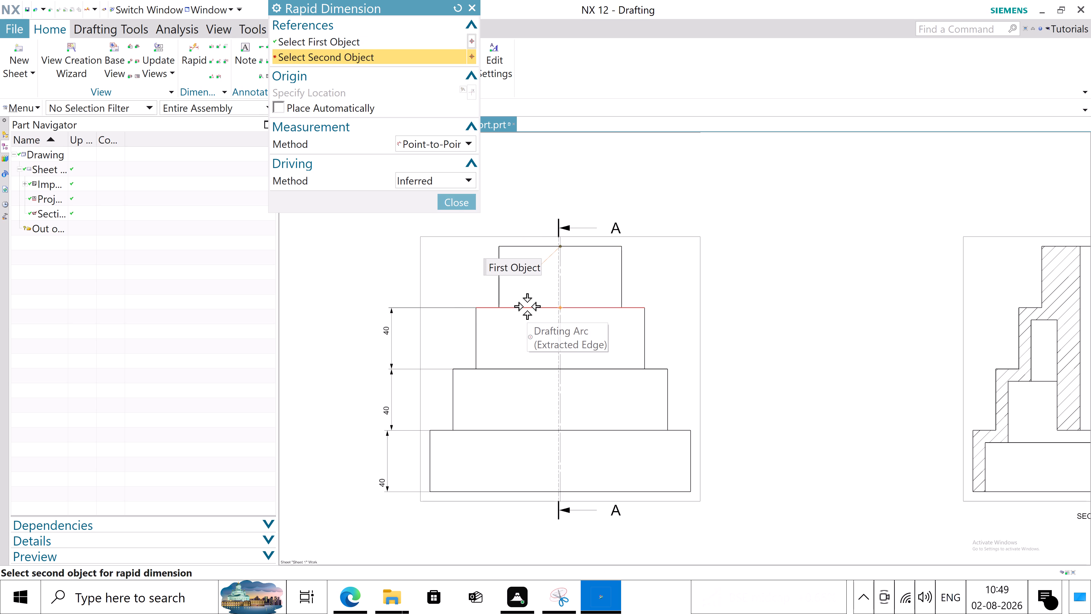
pyautogui.click(527, 306)
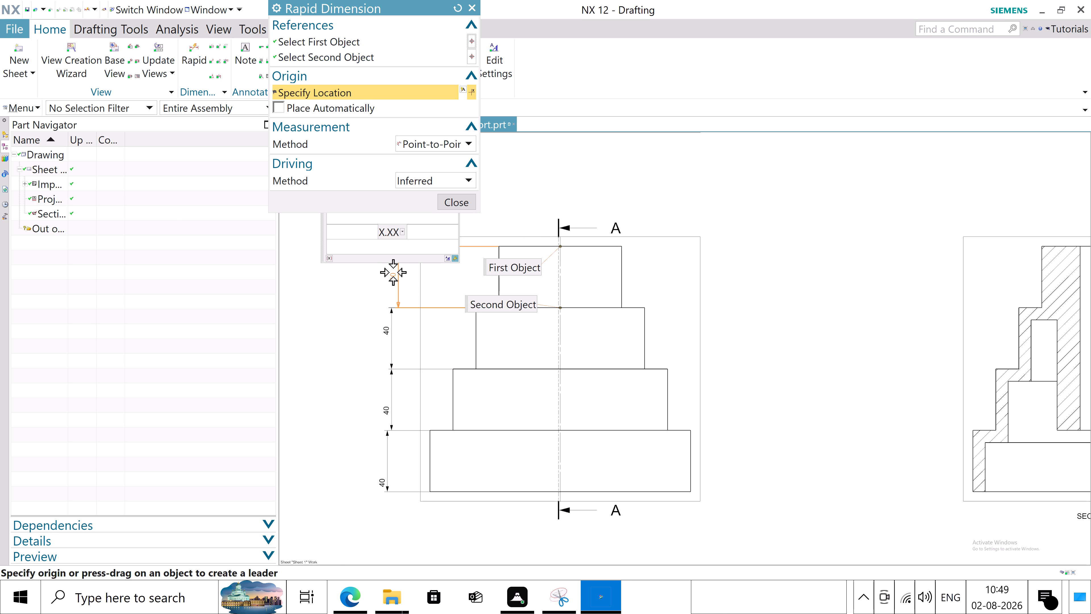
pyautogui.click(386, 273)
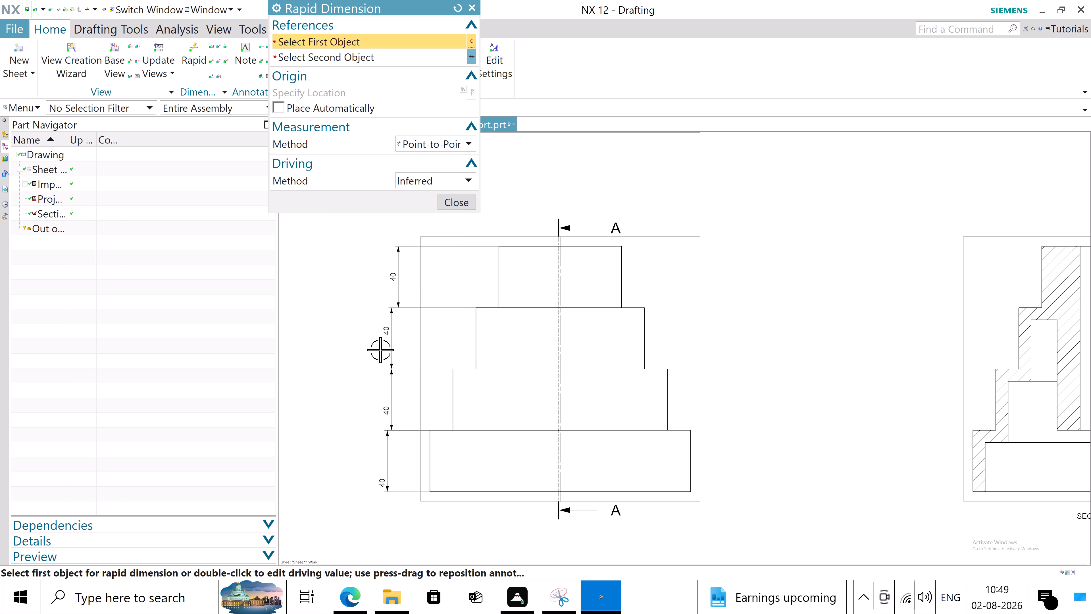
pyautogui.scroll(-2, 380, 350)
pyautogui.scroll(-2, 601, 482)
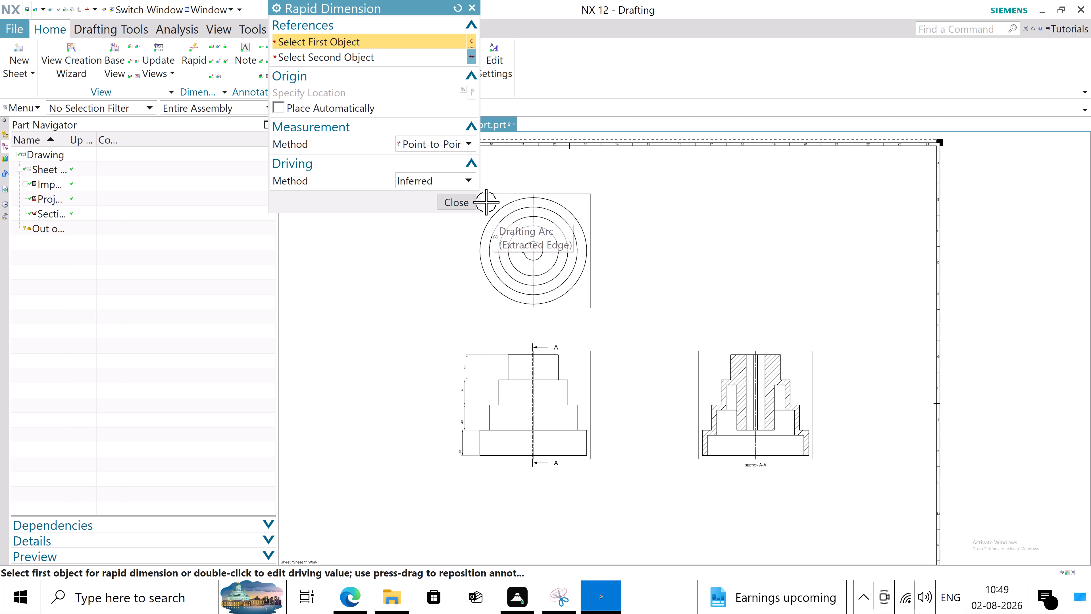
pyautogui.click(456, 206)
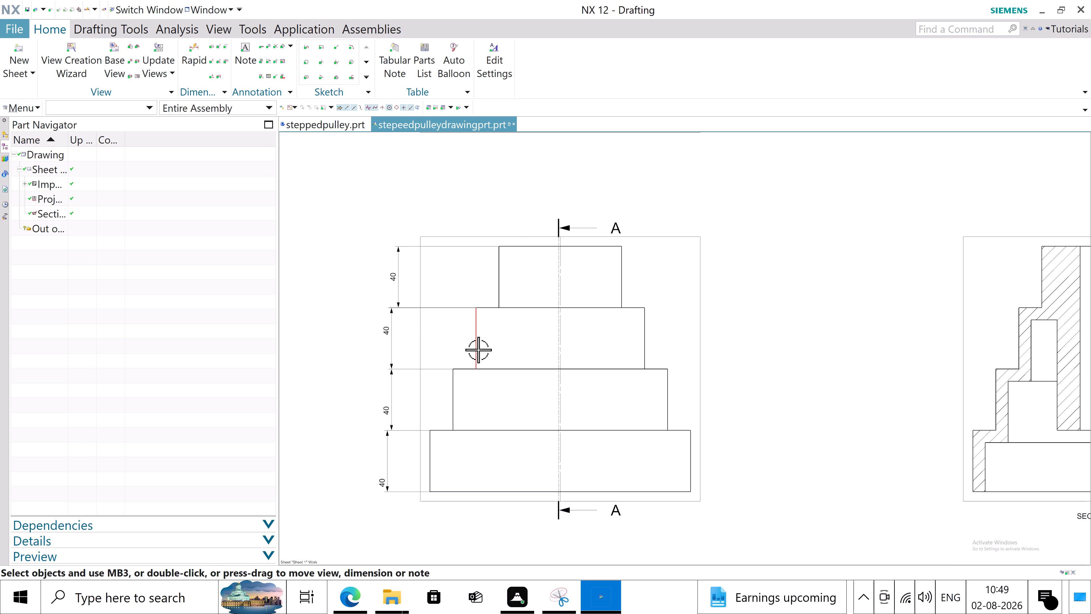
# Align the top and bottom step height dimensions with the two middle ones beside the base view.
pyautogui.moveTo(397, 277); pyautogui.dragTo(387, 280)
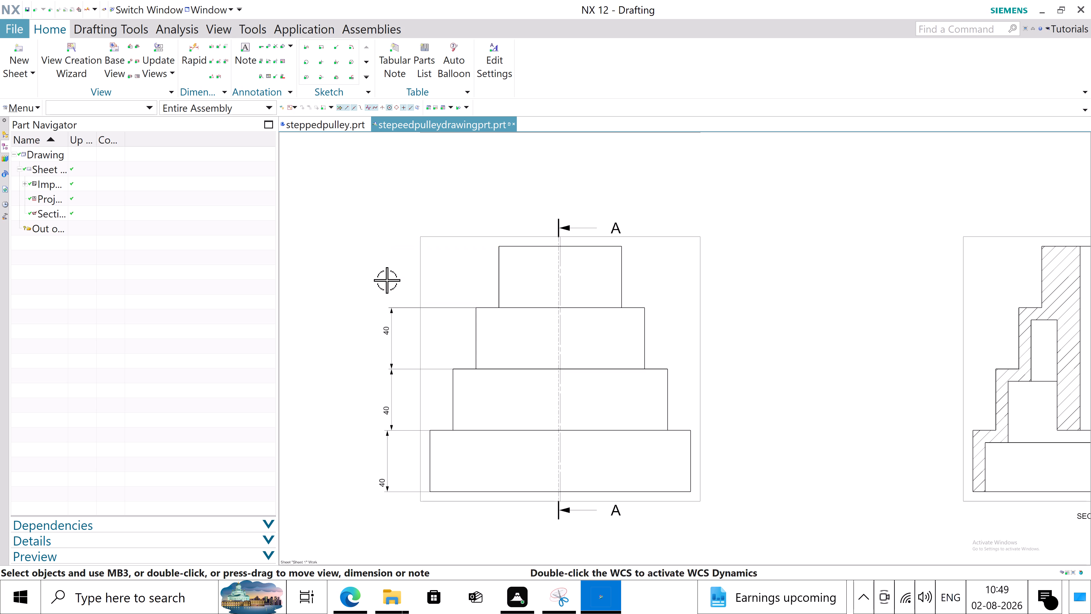
pyautogui.click(387, 471)
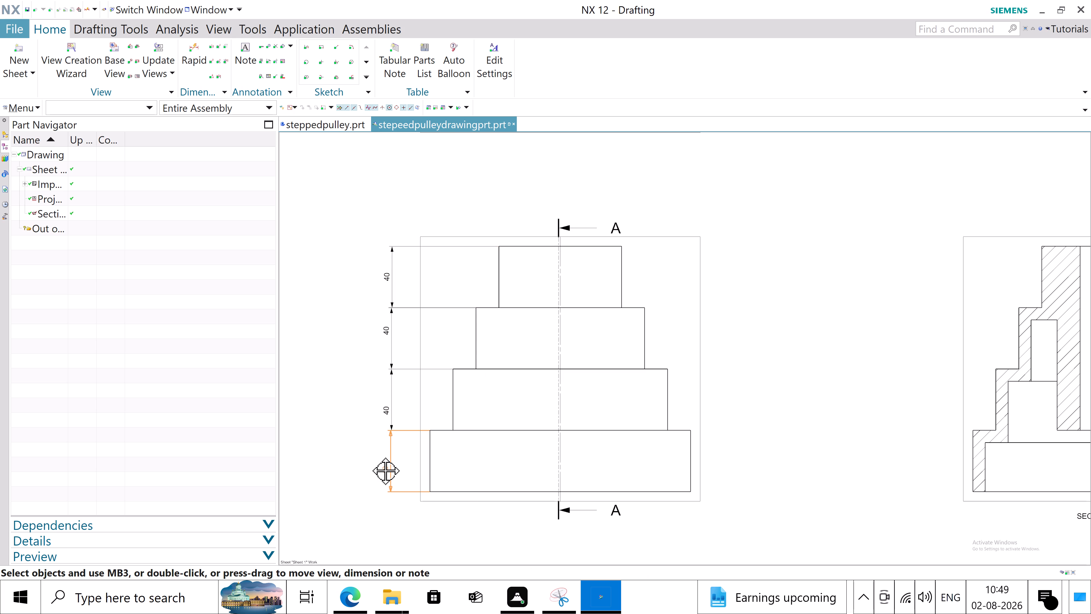
pyautogui.click(334, 323)
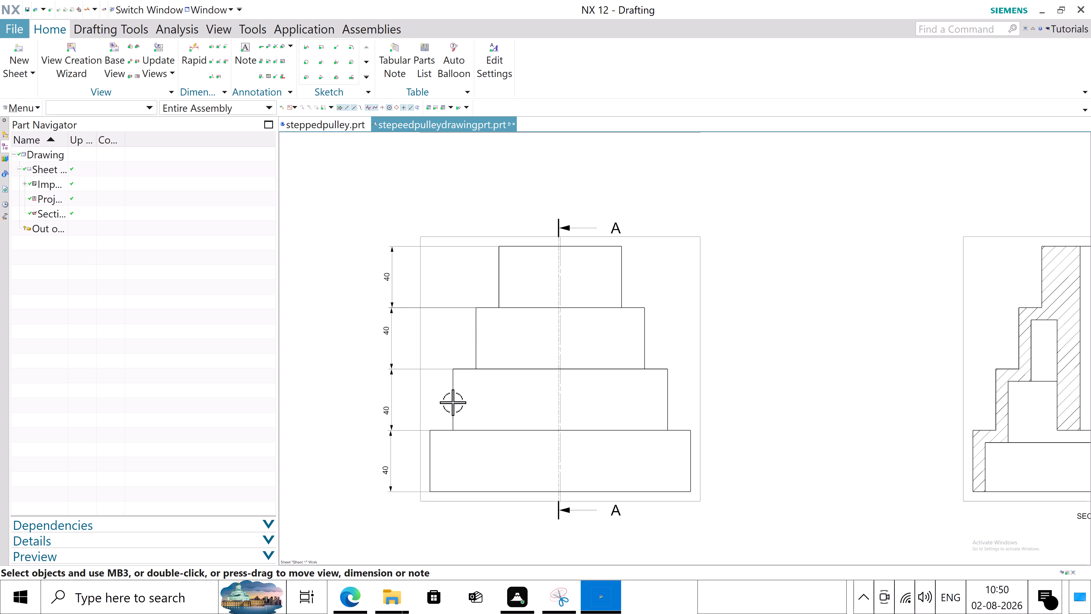
# Dimension the outermost circle's diameter in the projected view using Rapid Dimension's Diametral method, placing it to the circle's upper right.
pyautogui.scroll(-4, 482, 472)
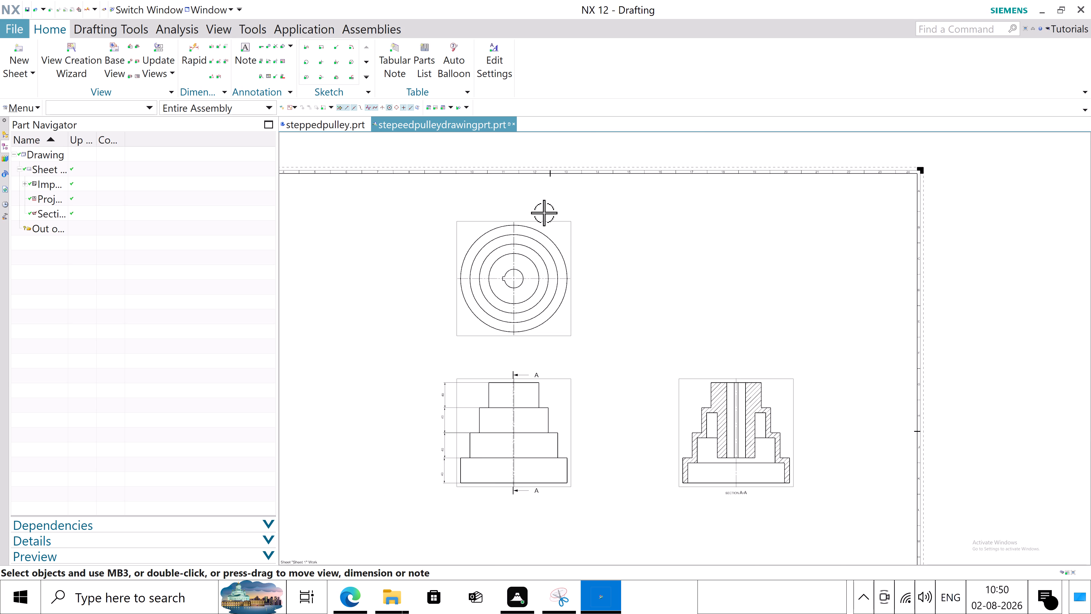
pyautogui.scroll(2, 545, 213)
pyautogui.scroll(-1, 546, 215)
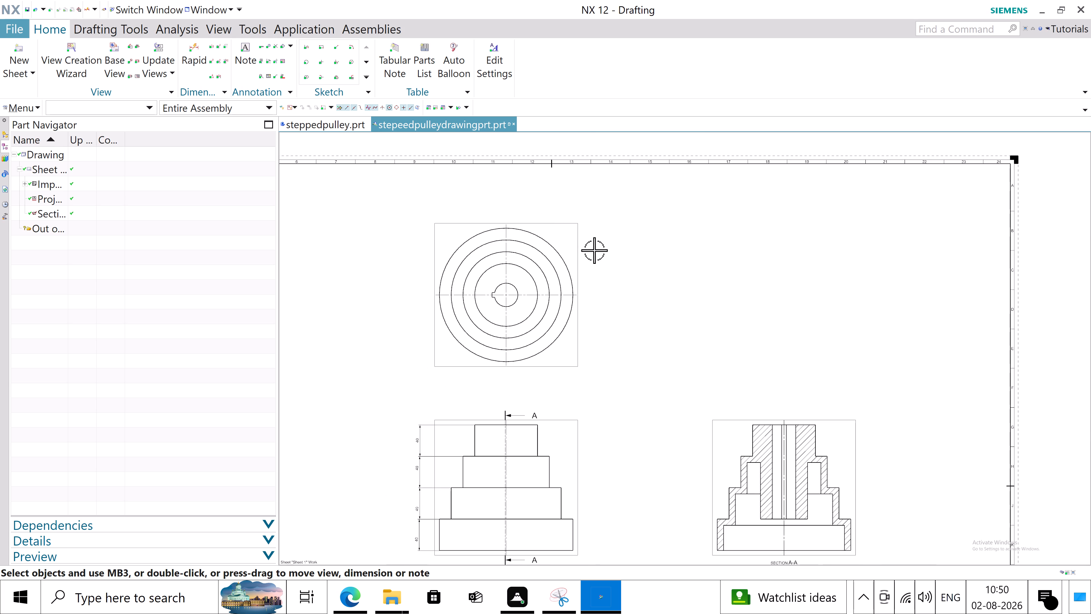
pyautogui.scroll(1, 594, 250)
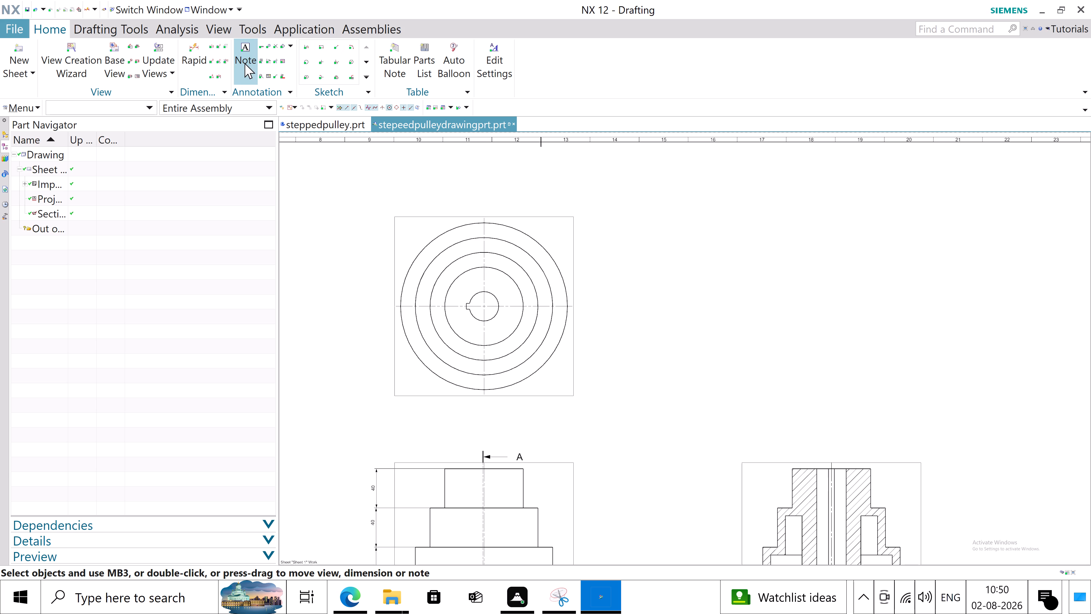
pyautogui.click(197, 58)
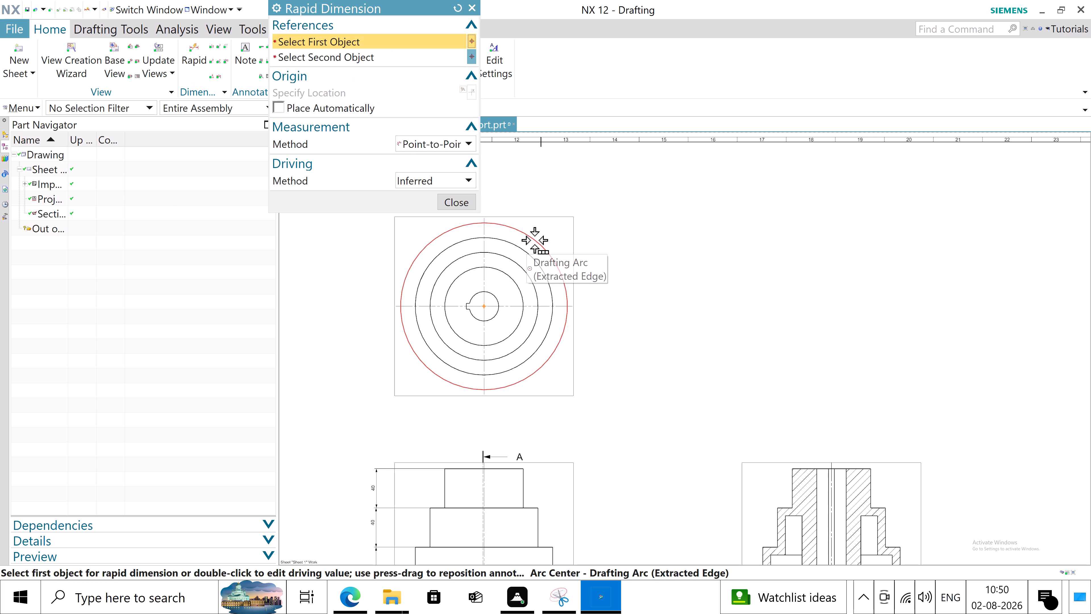
pyautogui.click(534, 240)
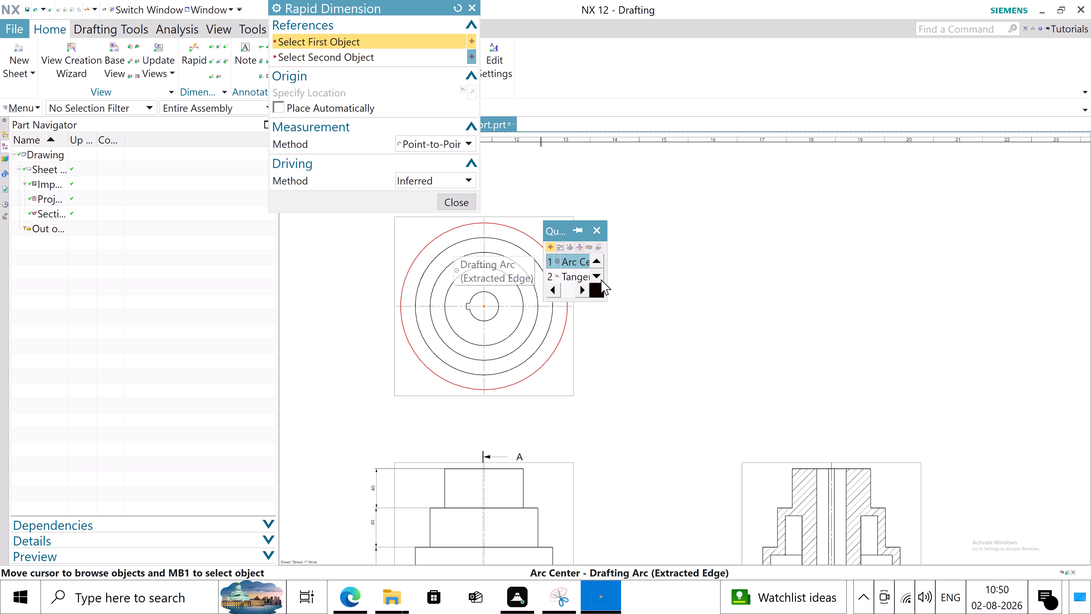
pyautogui.click(594, 277)
pyautogui.doubleClick(594, 277)
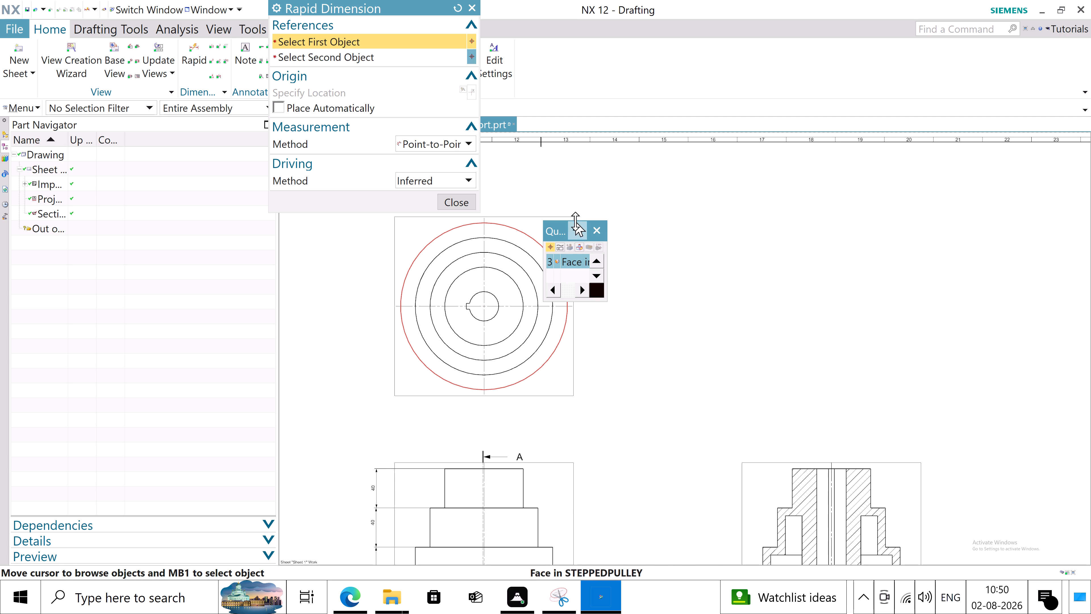
pyautogui.click(474, 146)
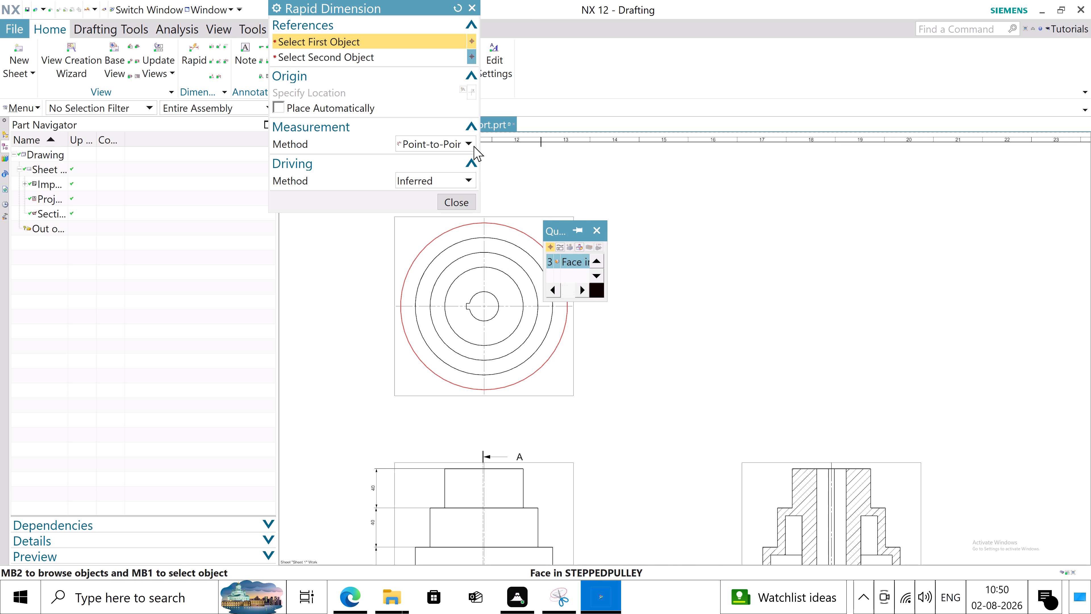
pyautogui.click(469, 144)
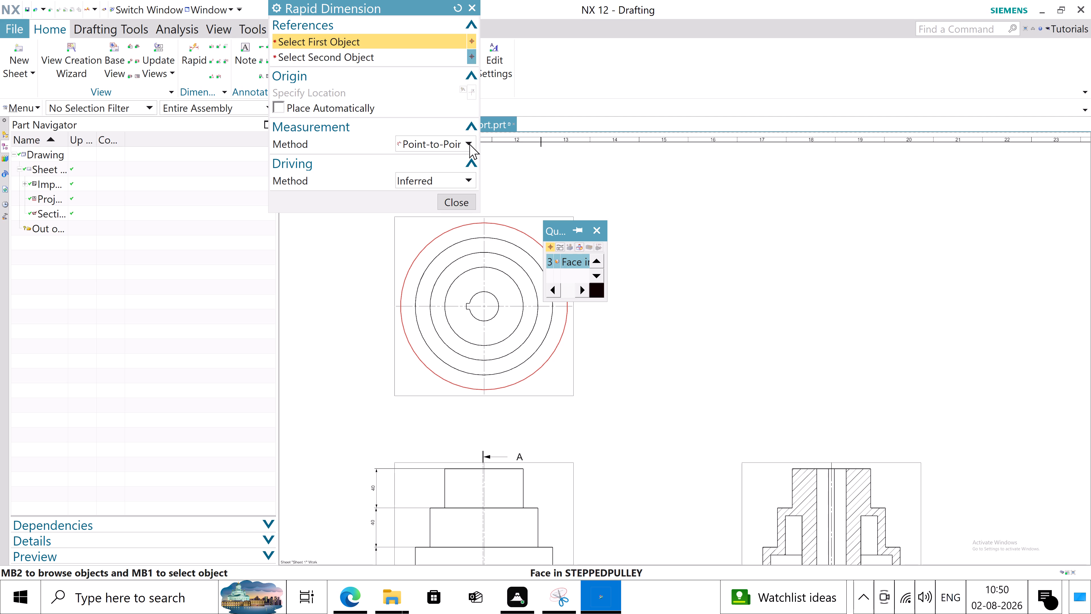
pyautogui.click(469, 144)
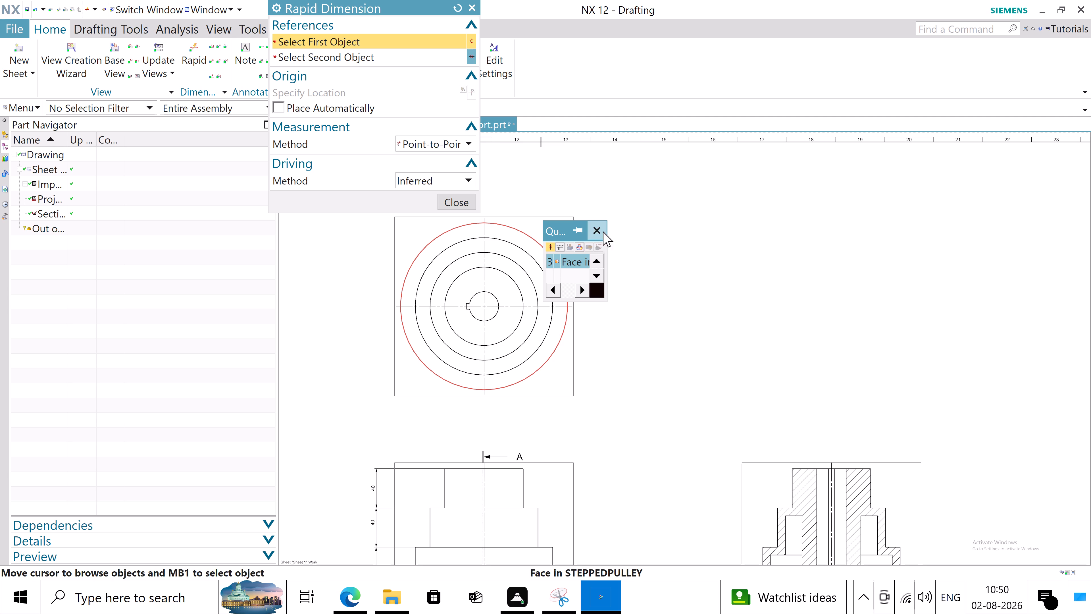
pyautogui.click(596, 233)
pyautogui.click(466, 141)
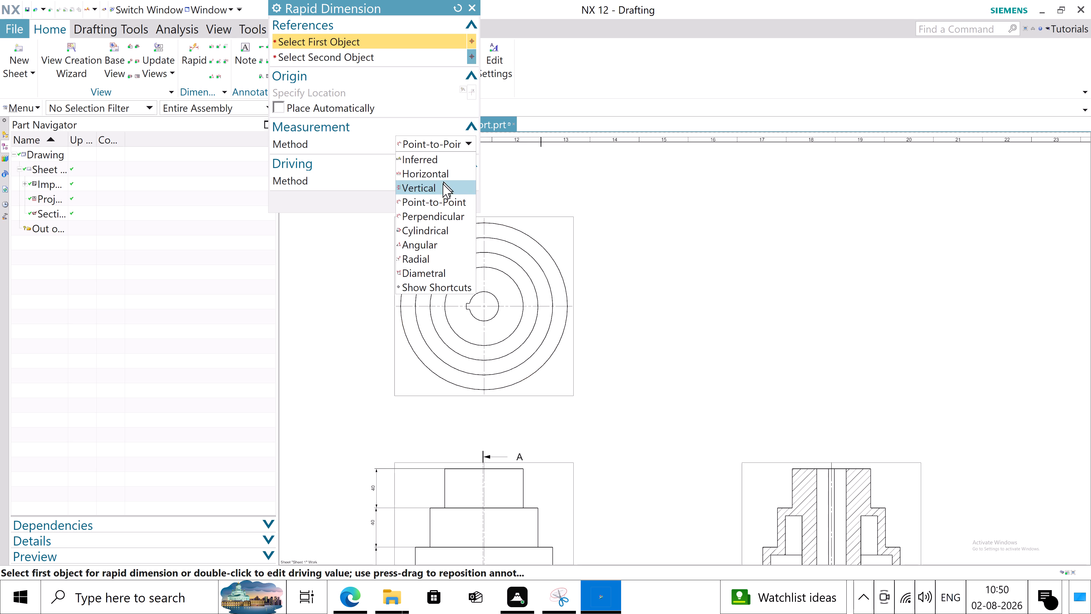
pyautogui.click(434, 272)
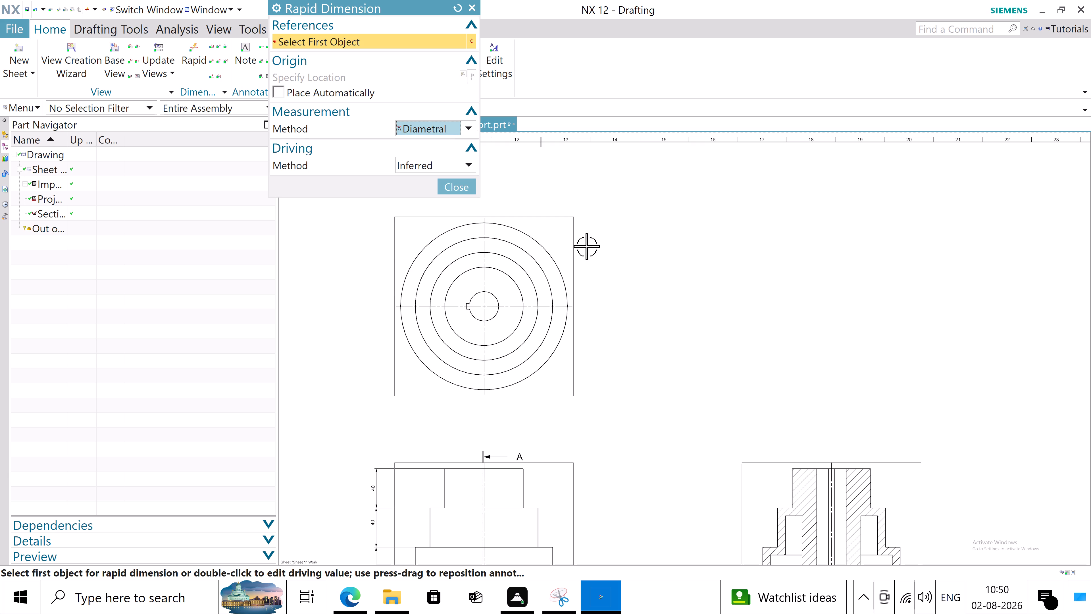
pyautogui.click(544, 248)
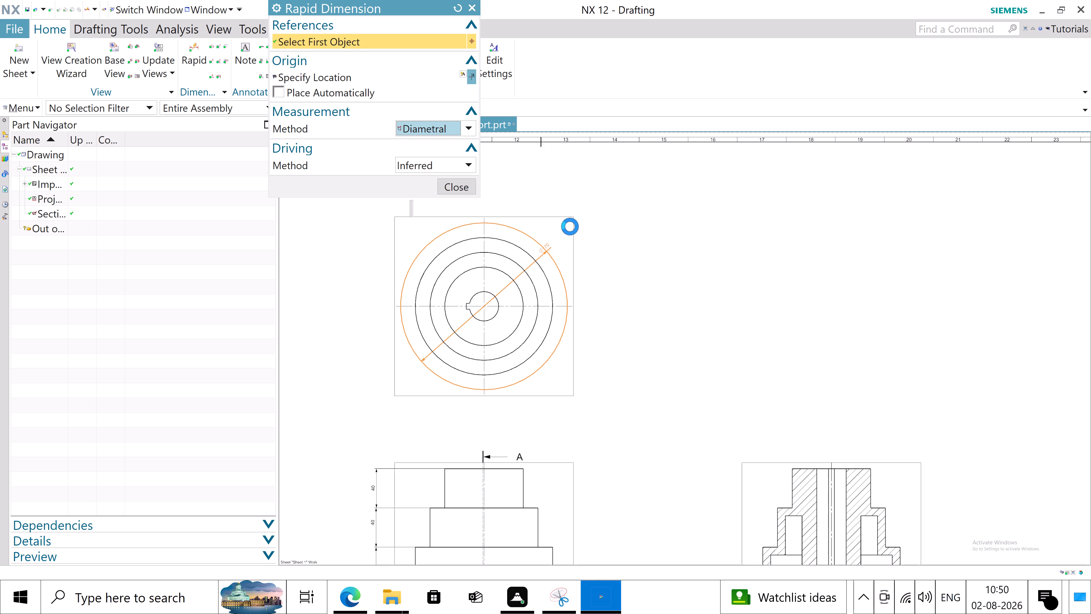
pyautogui.click(565, 229)
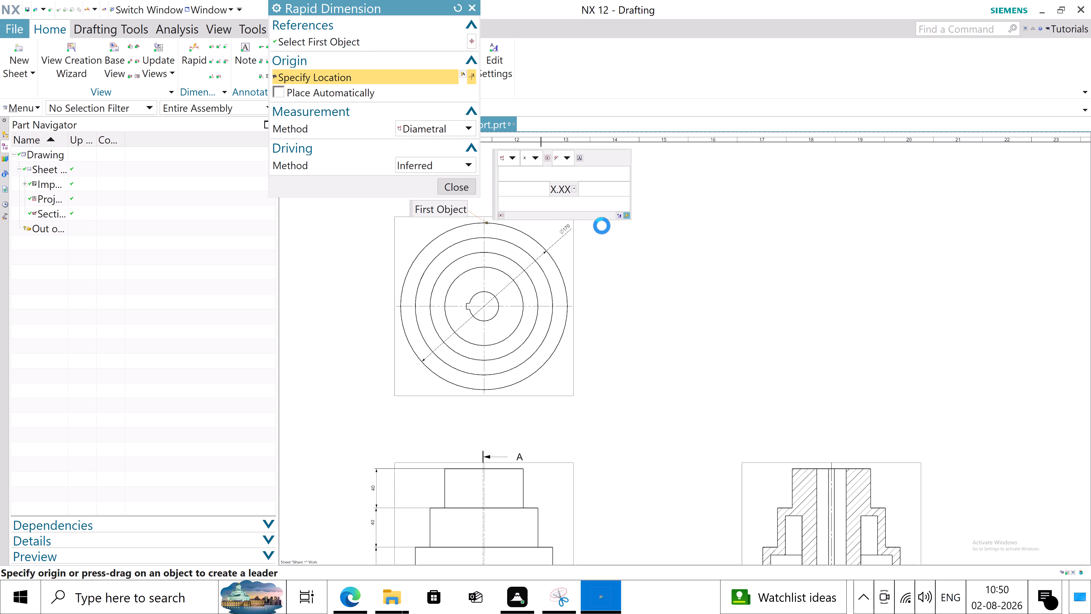
# Add diametral dimensions to the three smaller step circles of the projected view, placing their text beyond the circles.
pyautogui.scroll(3, 547, 233)
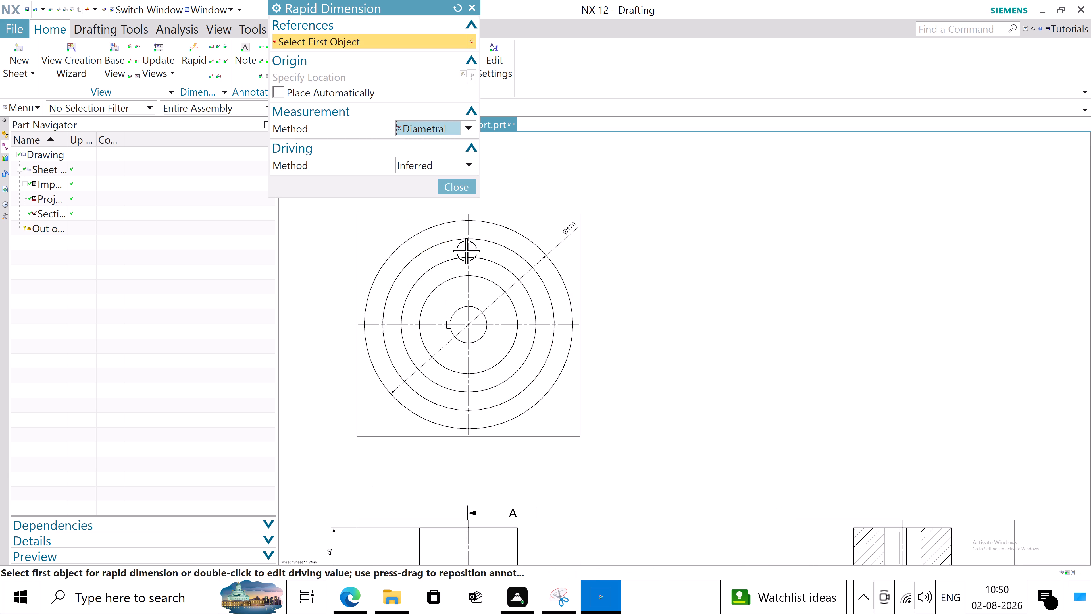
pyautogui.click(422, 254)
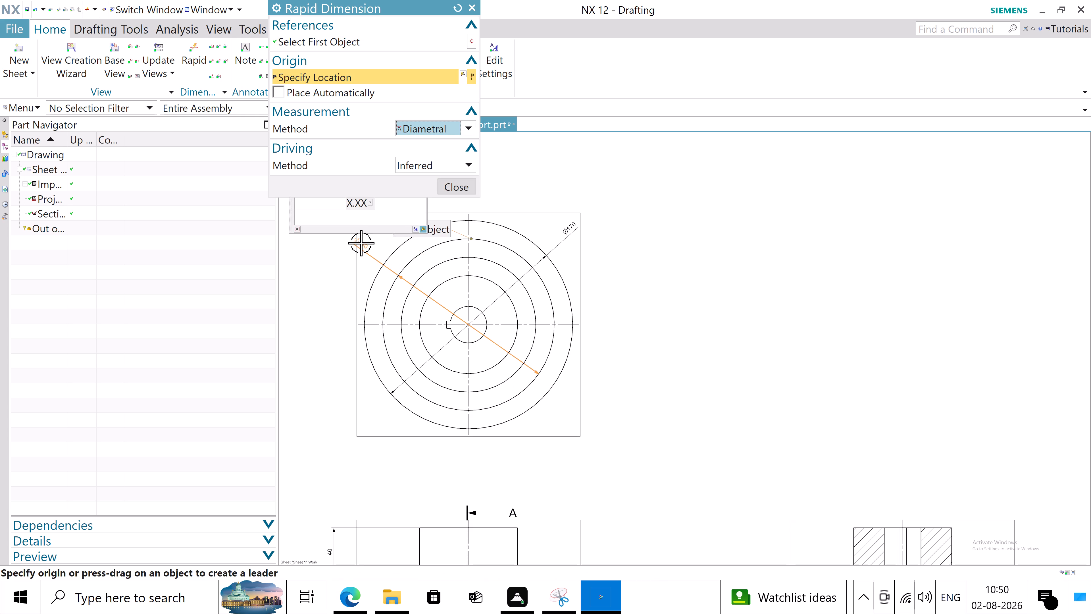
pyautogui.click(361, 243)
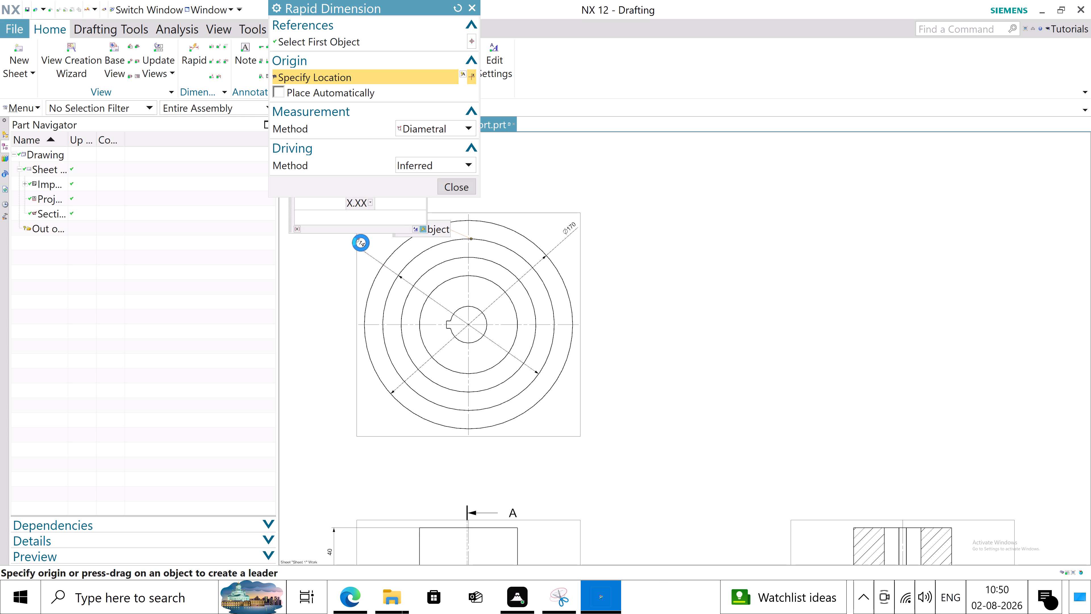
pyautogui.click(536, 311)
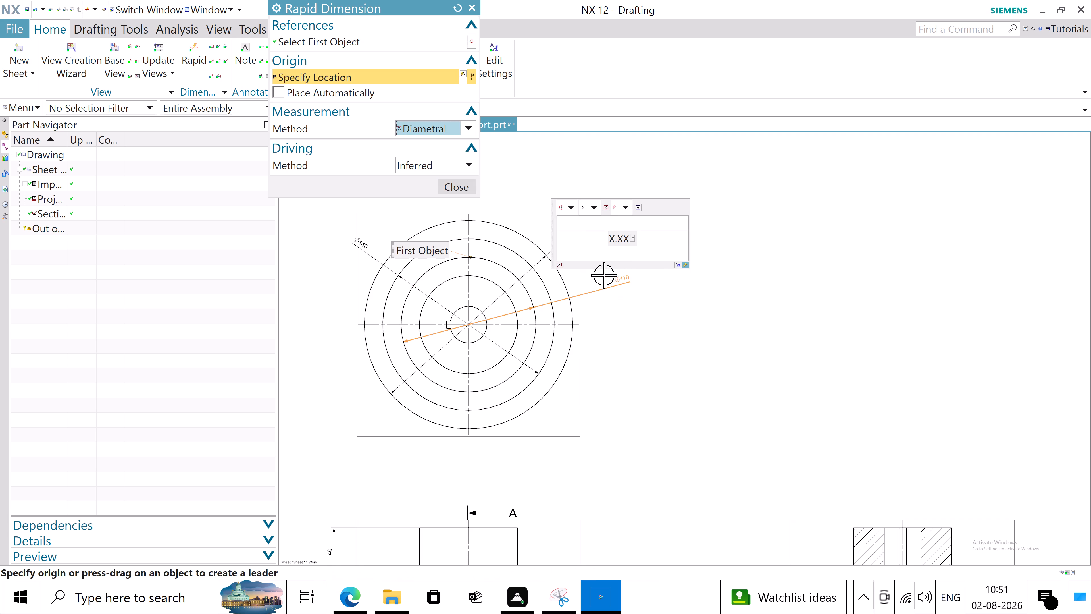
pyautogui.click(605, 287)
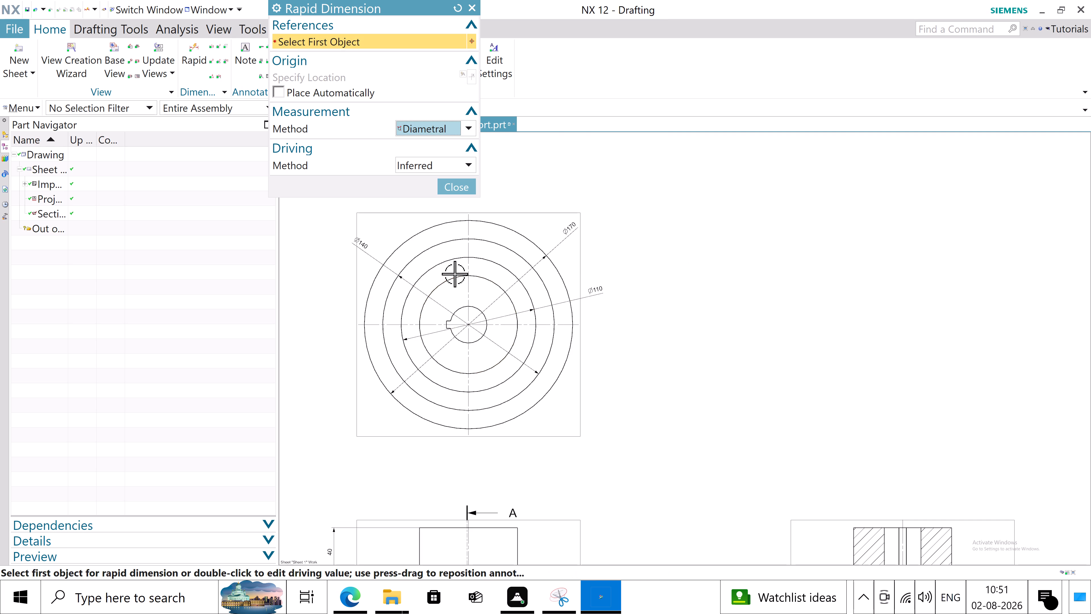
pyautogui.click(452, 281)
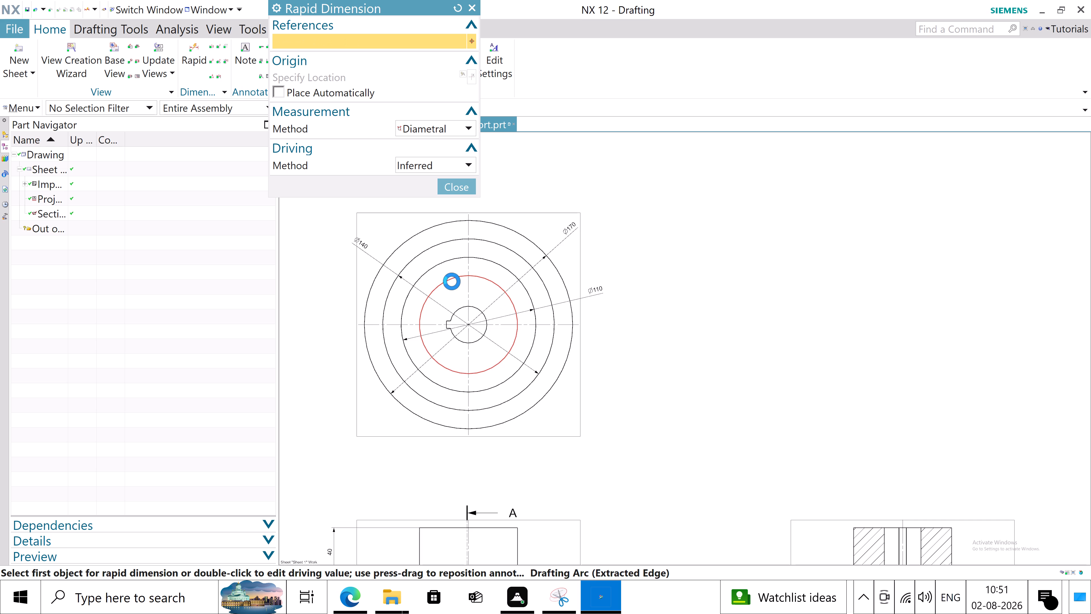
pyautogui.click(403, 223)
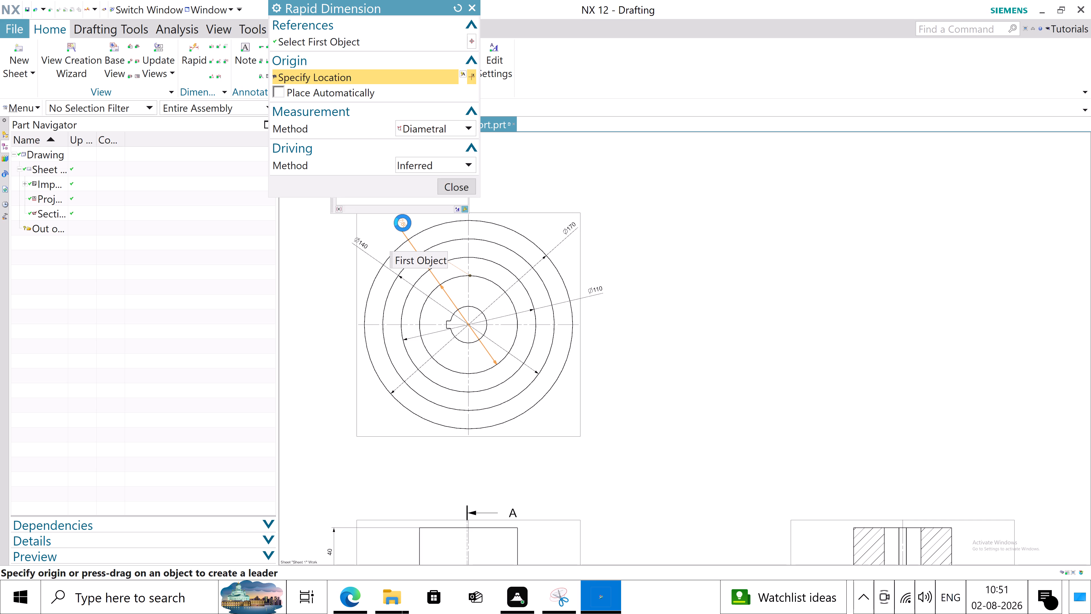
# Dimension the central bore's diameter, placing it to the upper right of the projected view between the existing diameter dimensions.
pyautogui.click(485, 314)
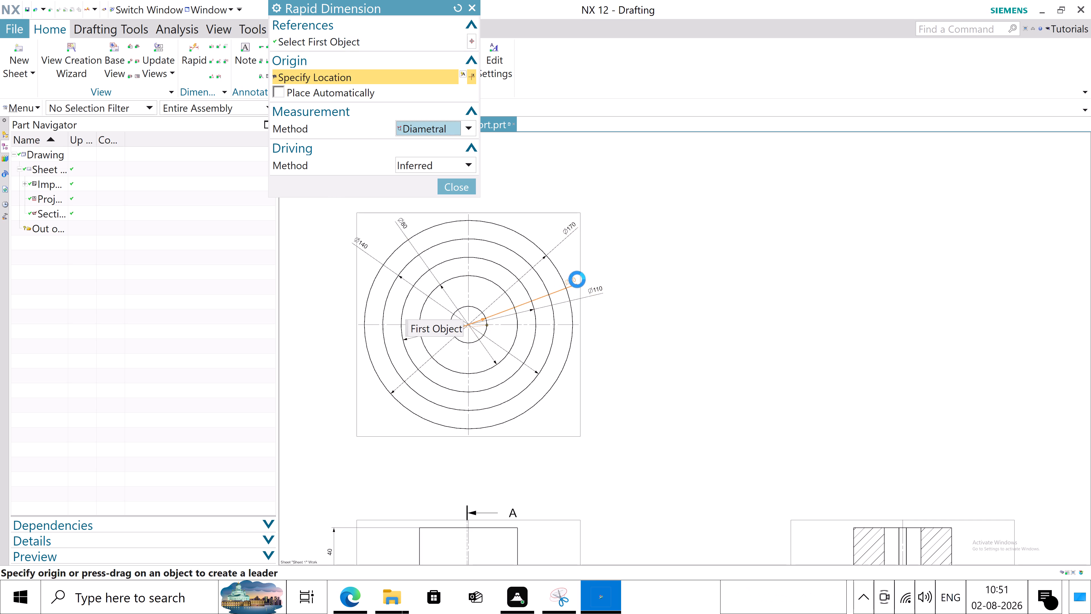
pyautogui.click(607, 246)
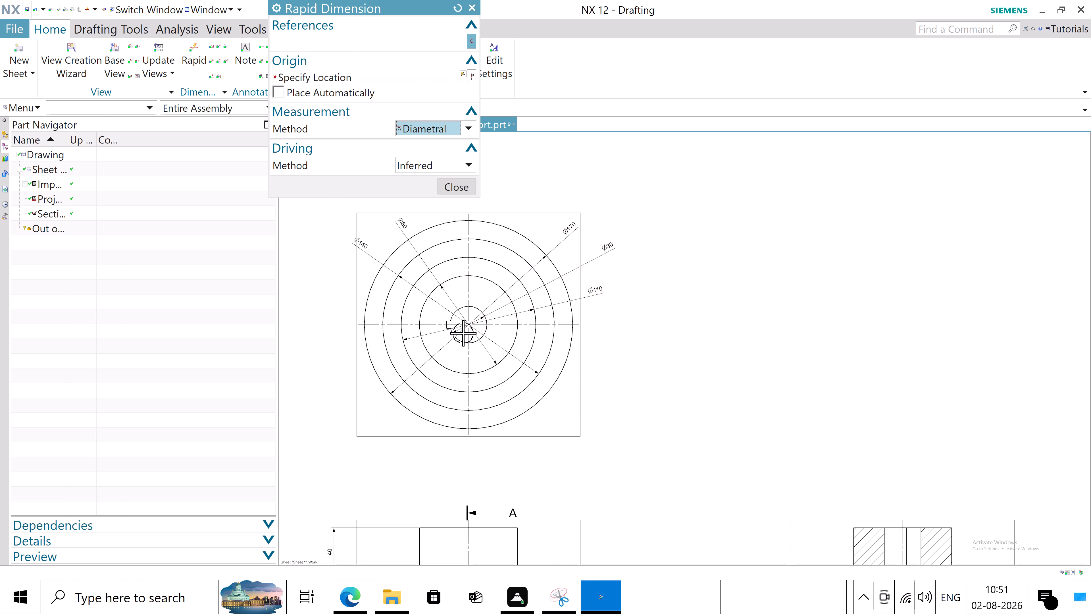
# Dimension the keyway's width between its two parallel edges with the Inferred method, placing it left of the projected view, and finish dimensioning.
pyautogui.scroll(4, 454, 333)
pyautogui.scroll(3, 405, 298)
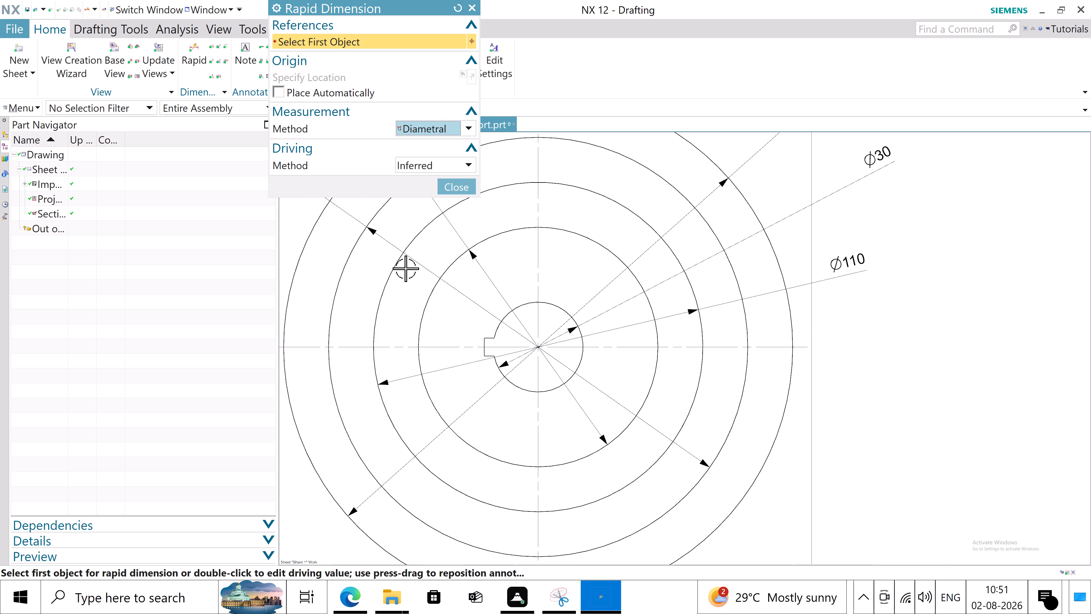
pyautogui.click(466, 126)
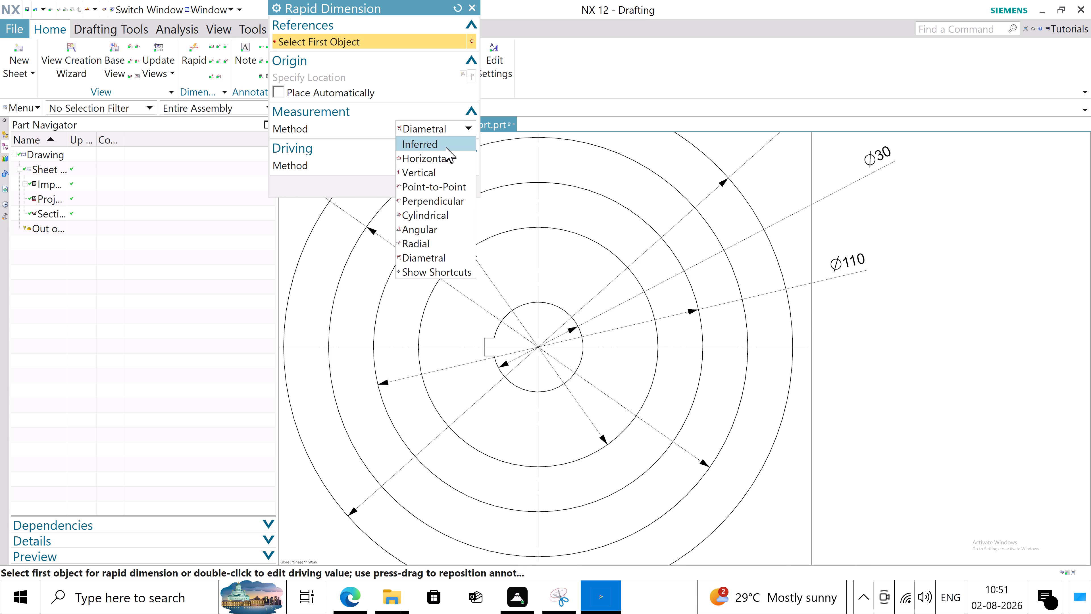
pyautogui.click(446, 146)
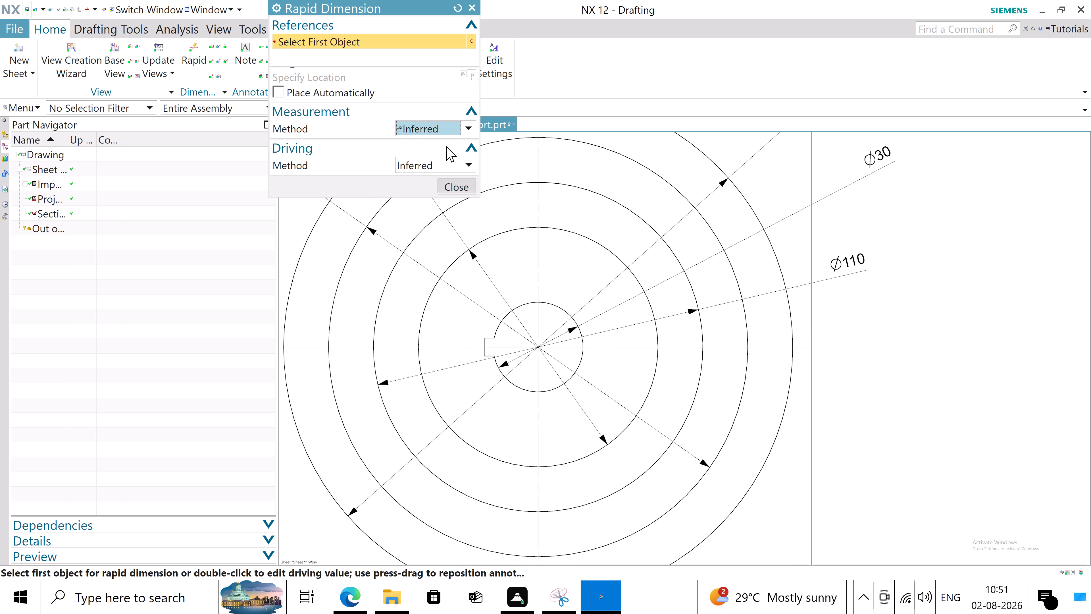
pyautogui.scroll(-1, 496, 343)
pyautogui.scroll(2, 496, 343)
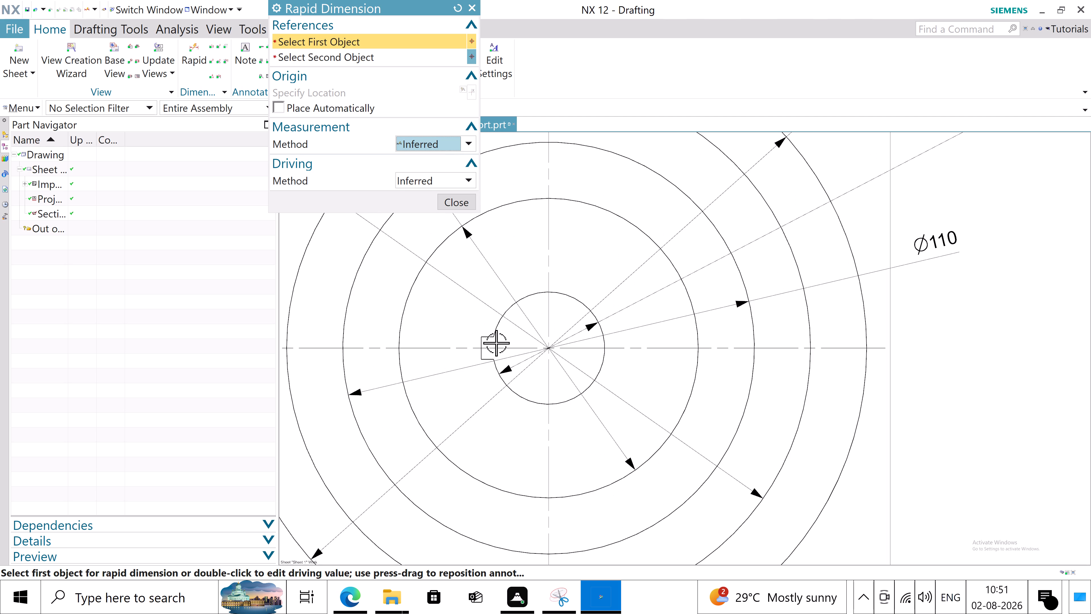
pyautogui.click(485, 359)
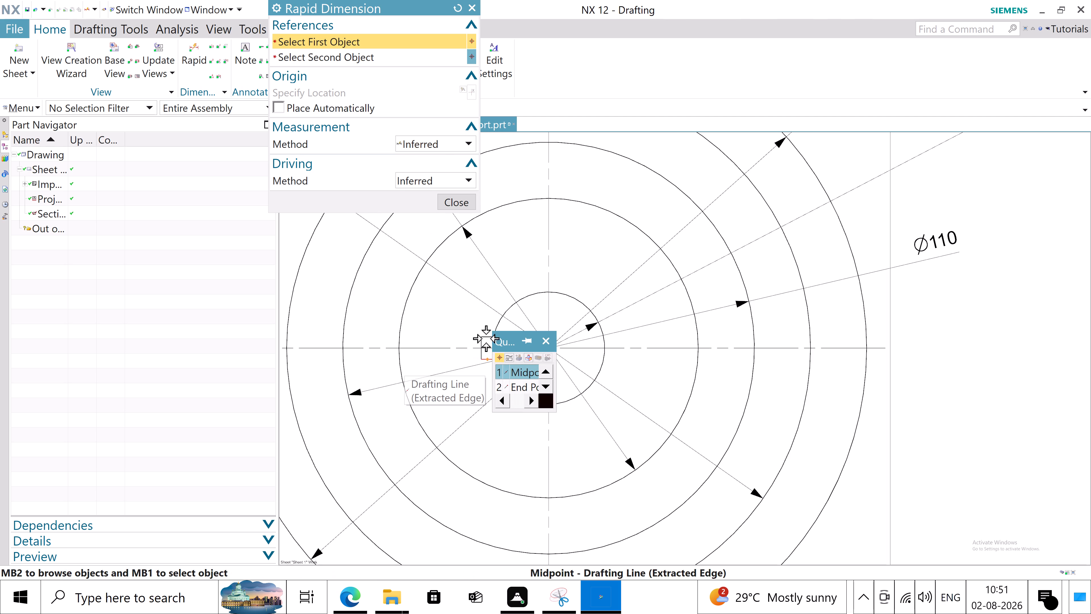
pyautogui.click(512, 372)
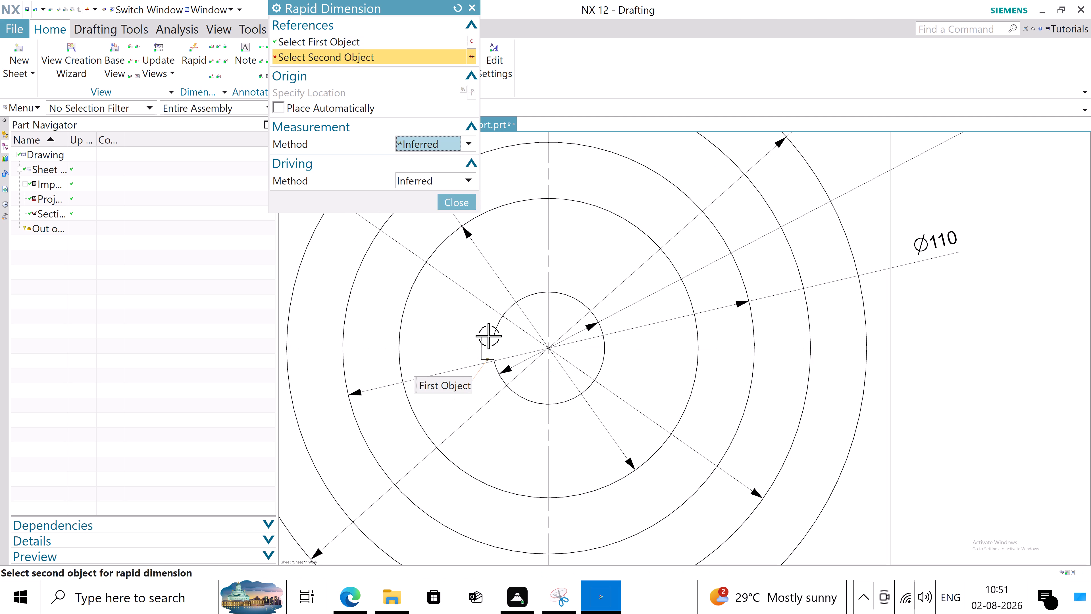
pyautogui.click(488, 335)
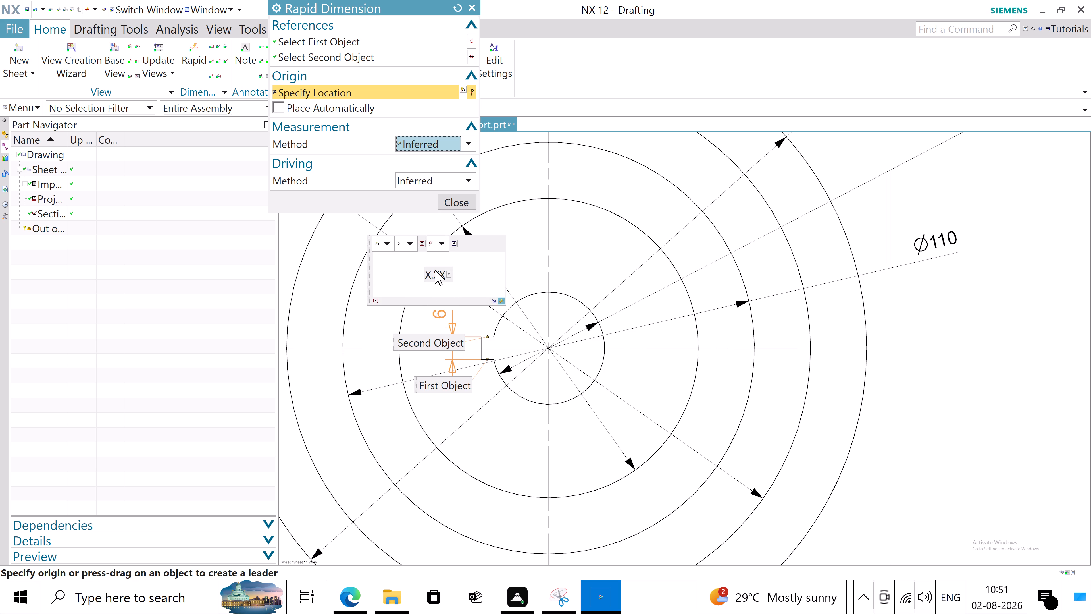
pyautogui.scroll(-5, 461, 326)
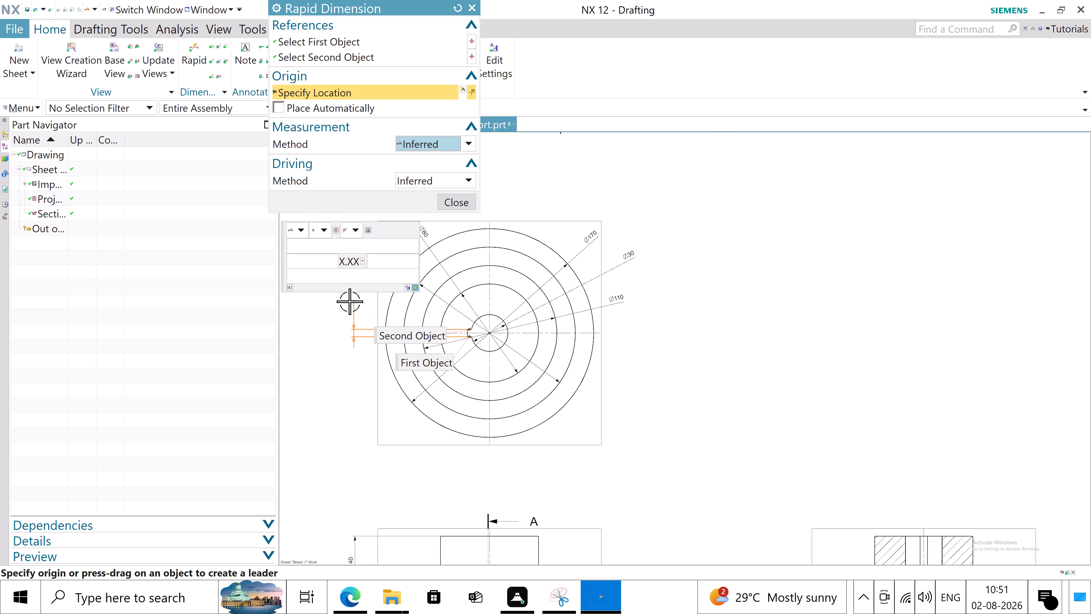
pyautogui.click(341, 318)
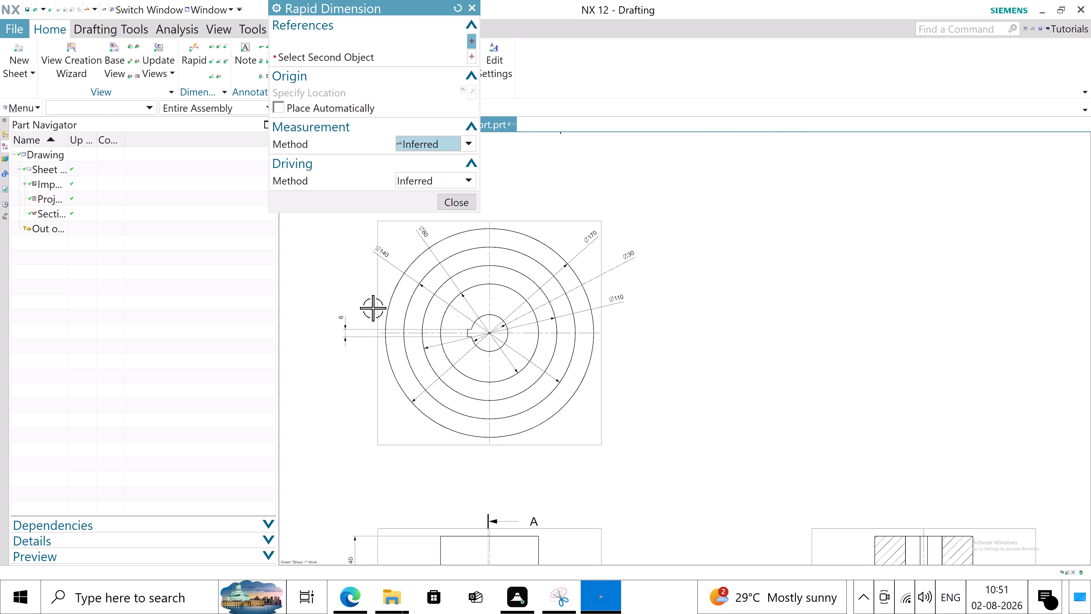
pyautogui.click(465, 200)
pyautogui.click(345, 328)
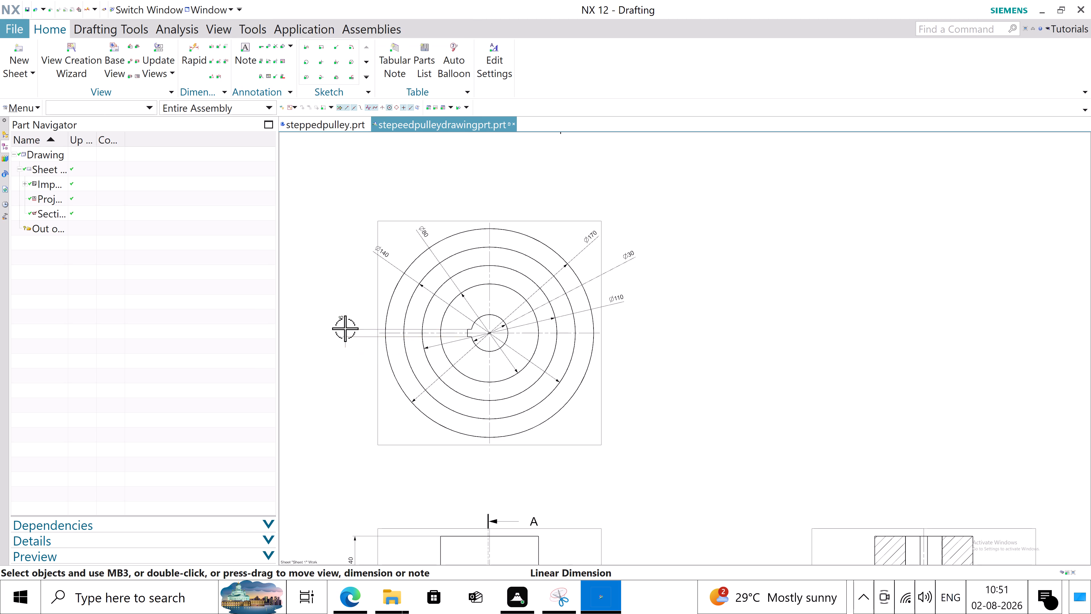
# Edit the keyway width dimension's text, adding "KEYWAY" before the value and ",3" after it.
pyautogui.click(344, 314)
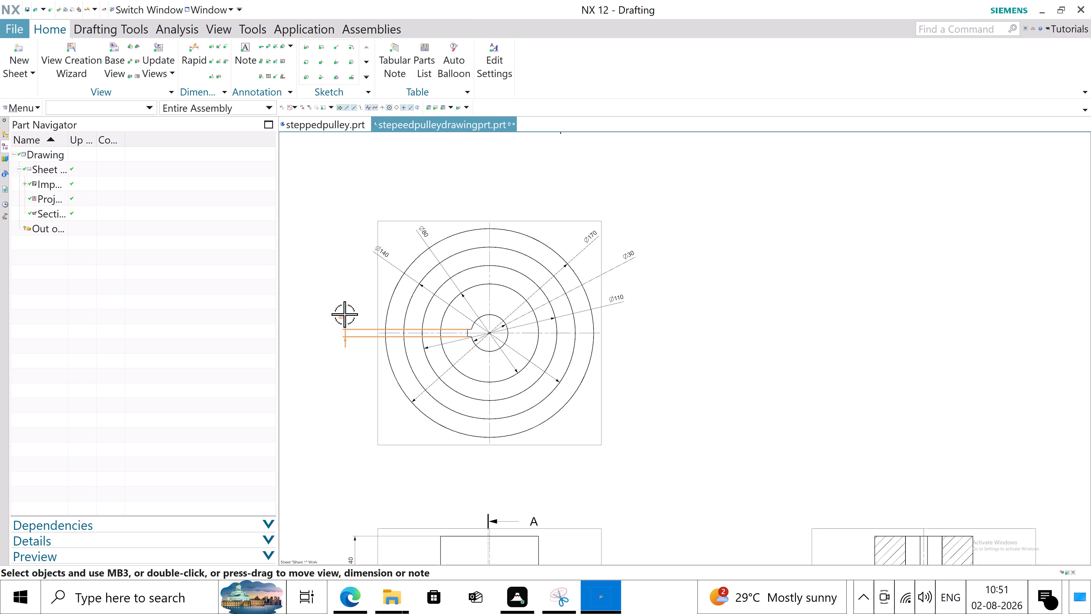
pyautogui.scroll(3, 336, 335)
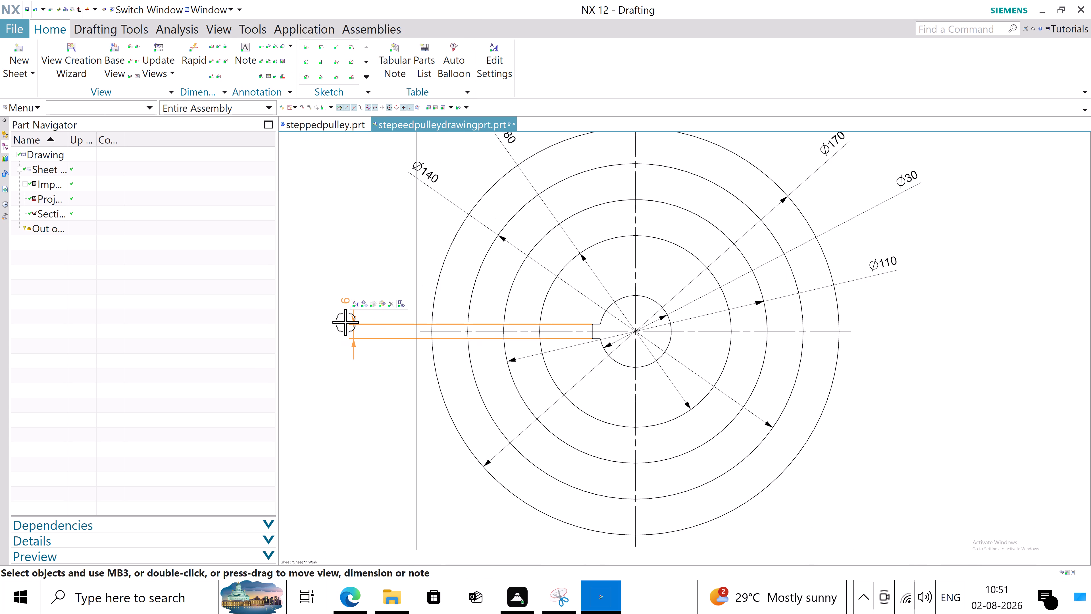
pyautogui.doubleClick(344, 302)
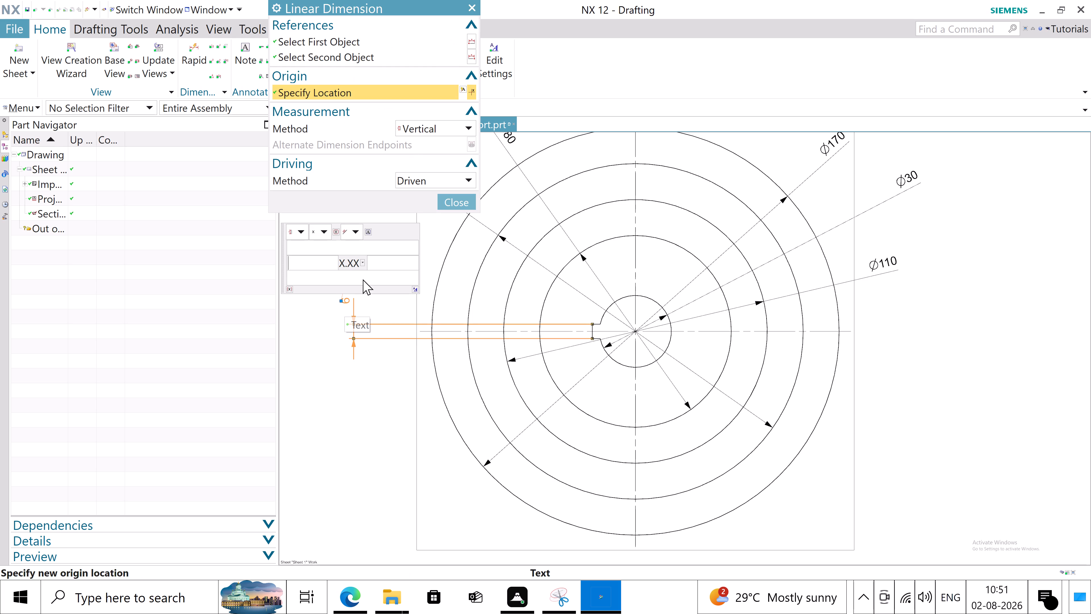
pyautogui.click(330, 262)
pyautogui.write('ke')
pyautogui.press('BackSpace')
pyautogui.press('BackSpace')
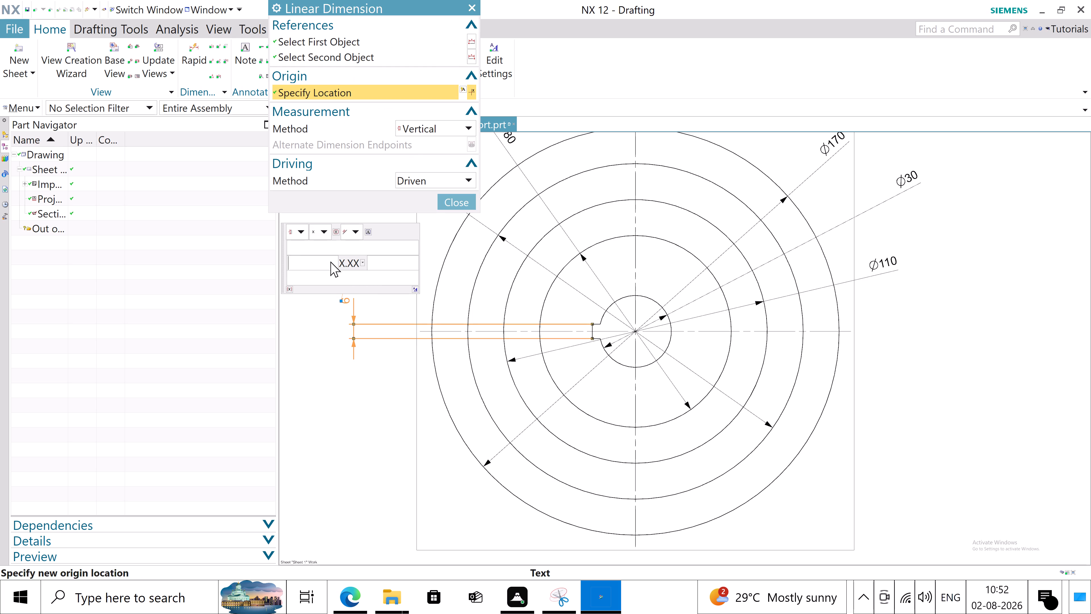
pyautogui.write('KEY')
pyautogui.write('WAY')
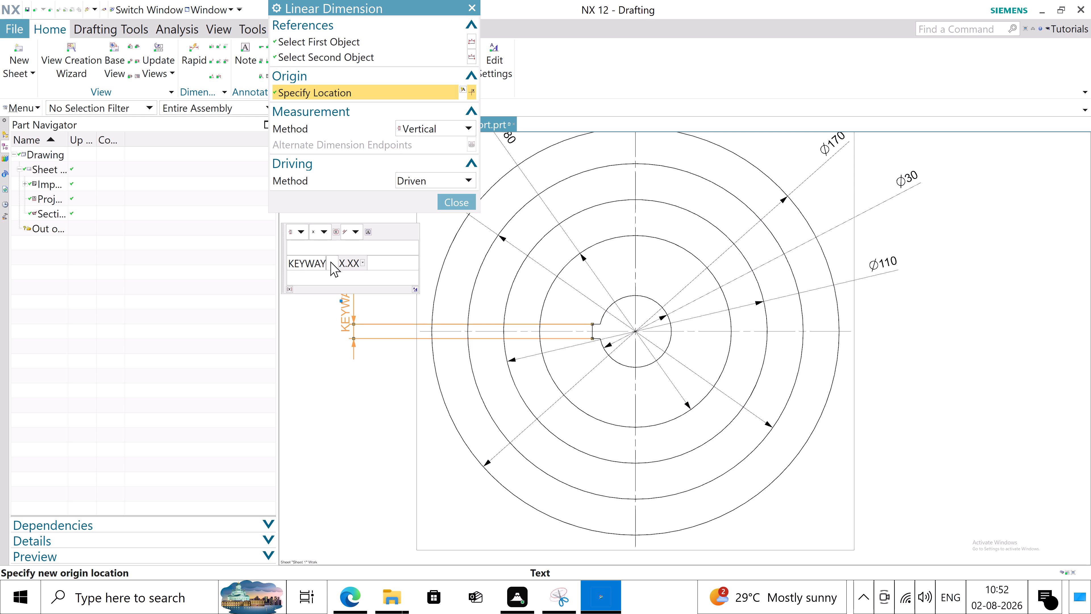
pyautogui.press('Tab')
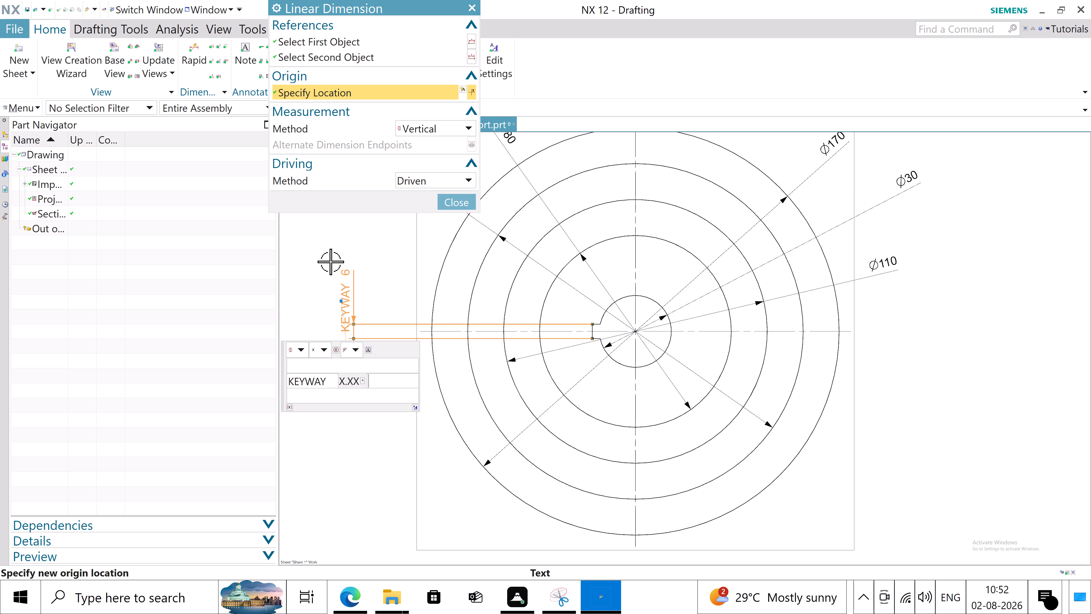
pyautogui.write(',3')
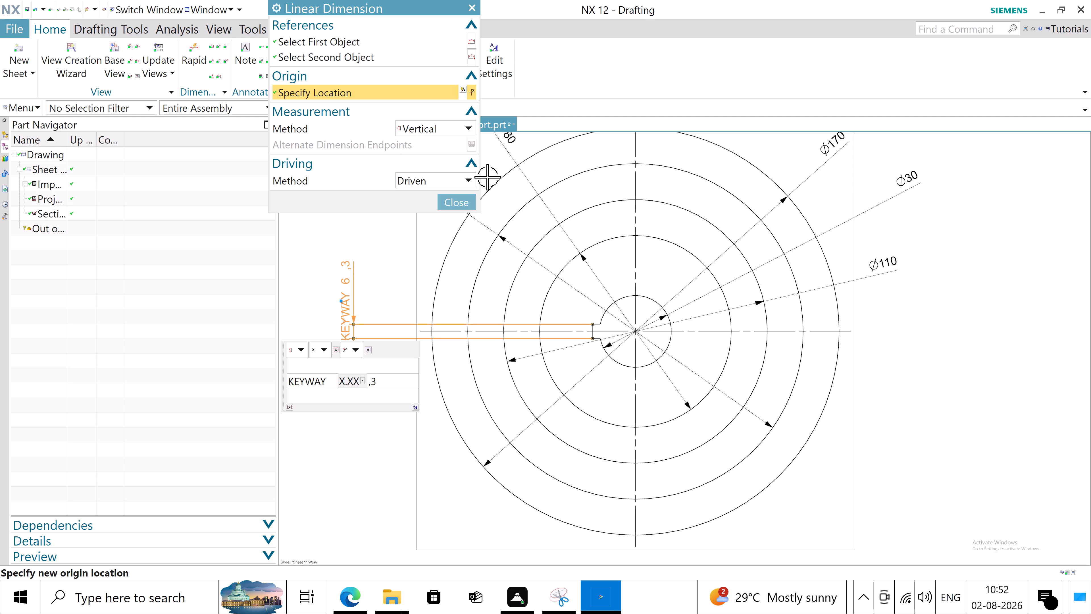
pyautogui.click(467, 202)
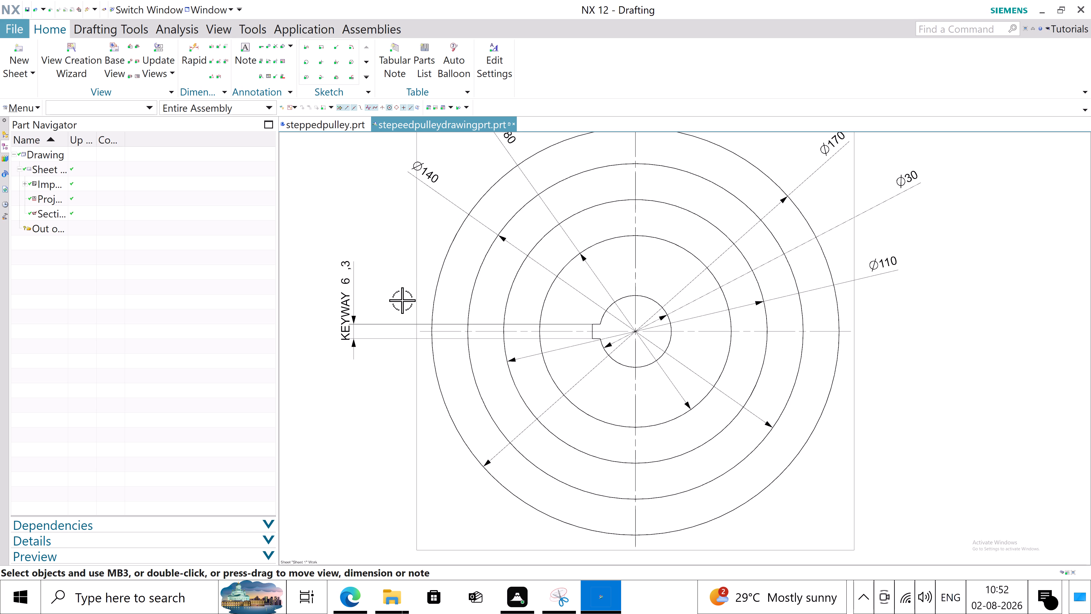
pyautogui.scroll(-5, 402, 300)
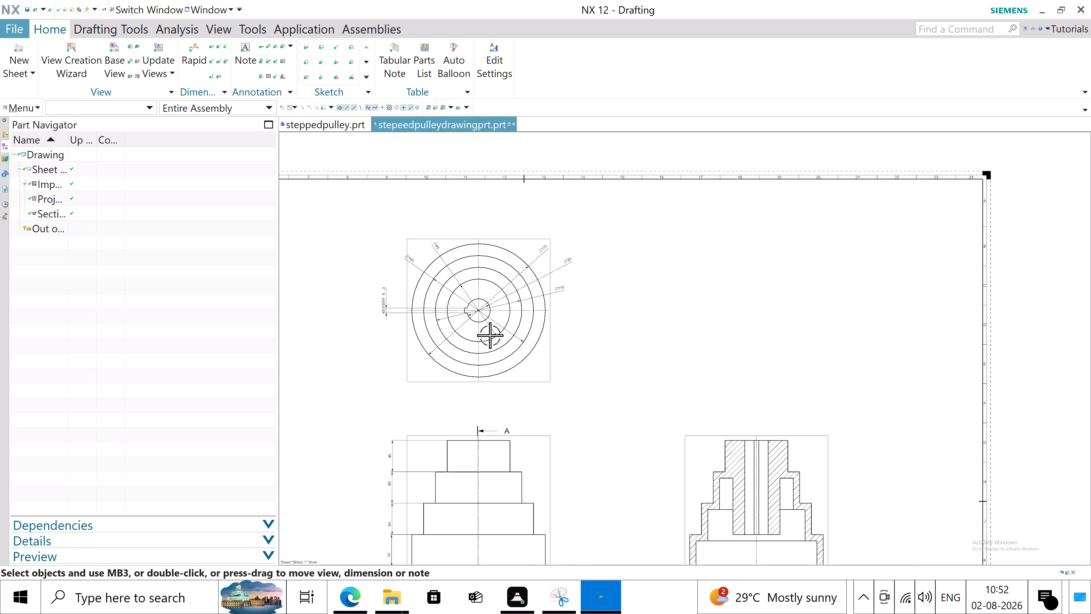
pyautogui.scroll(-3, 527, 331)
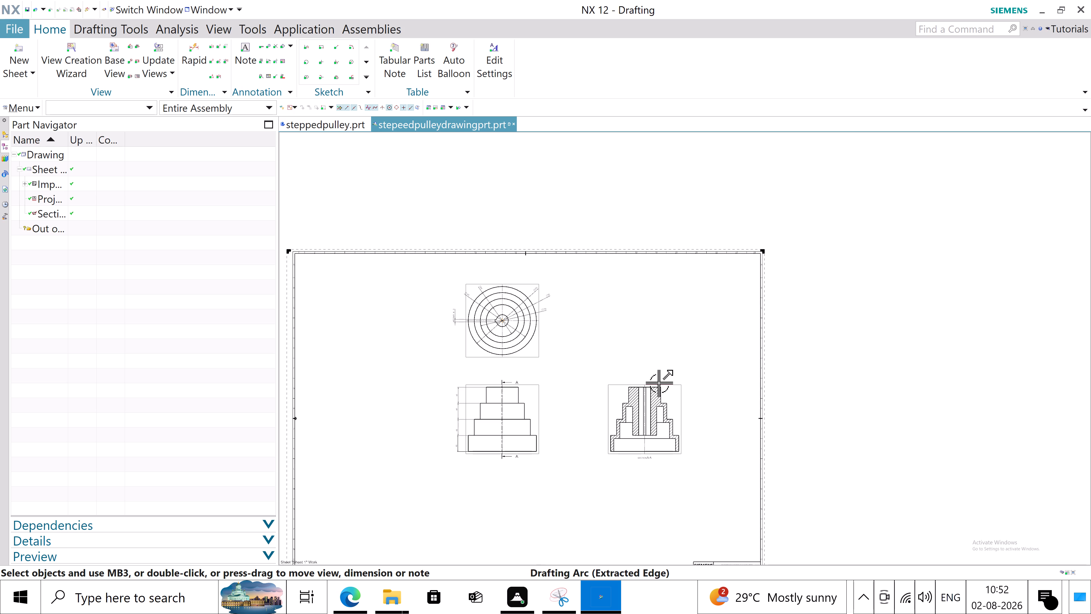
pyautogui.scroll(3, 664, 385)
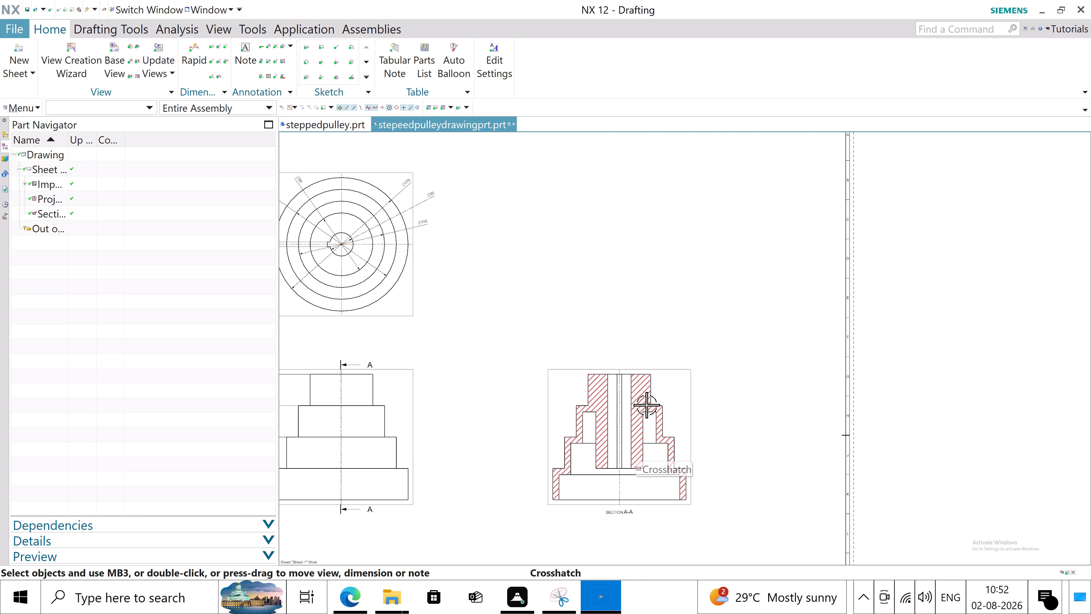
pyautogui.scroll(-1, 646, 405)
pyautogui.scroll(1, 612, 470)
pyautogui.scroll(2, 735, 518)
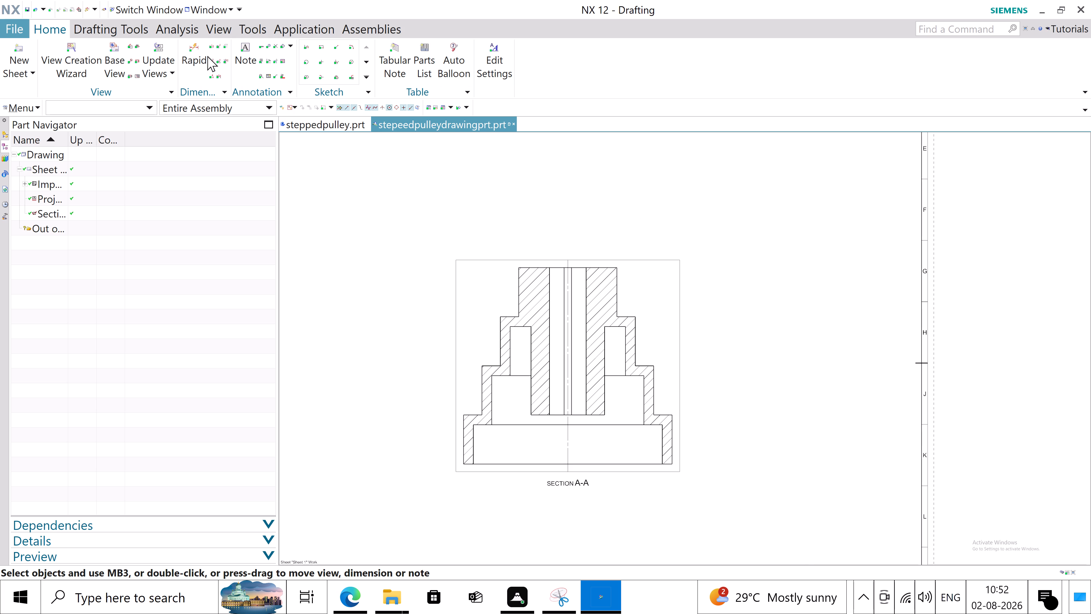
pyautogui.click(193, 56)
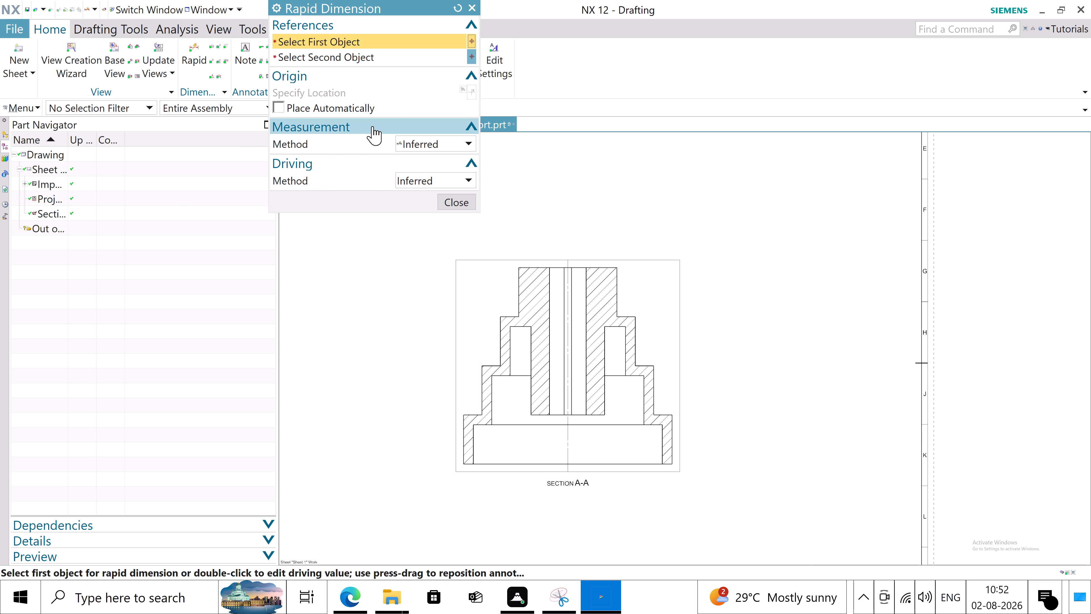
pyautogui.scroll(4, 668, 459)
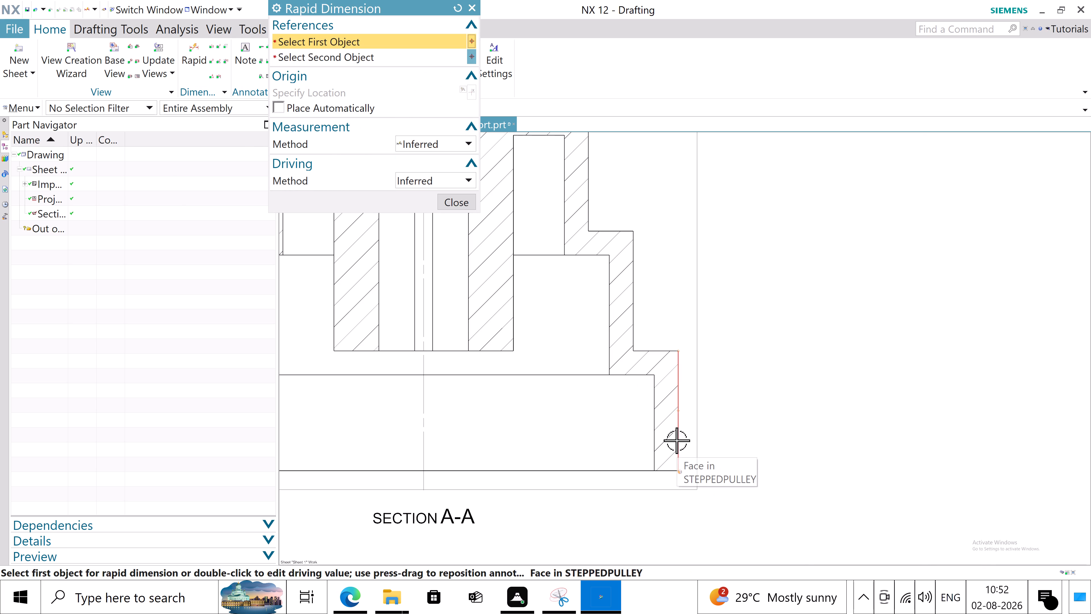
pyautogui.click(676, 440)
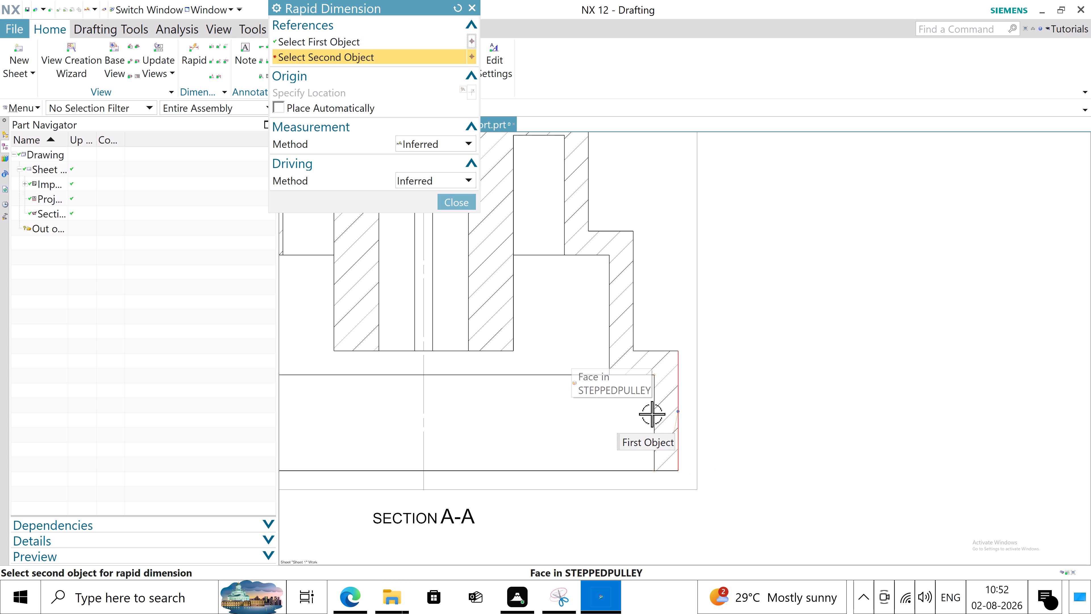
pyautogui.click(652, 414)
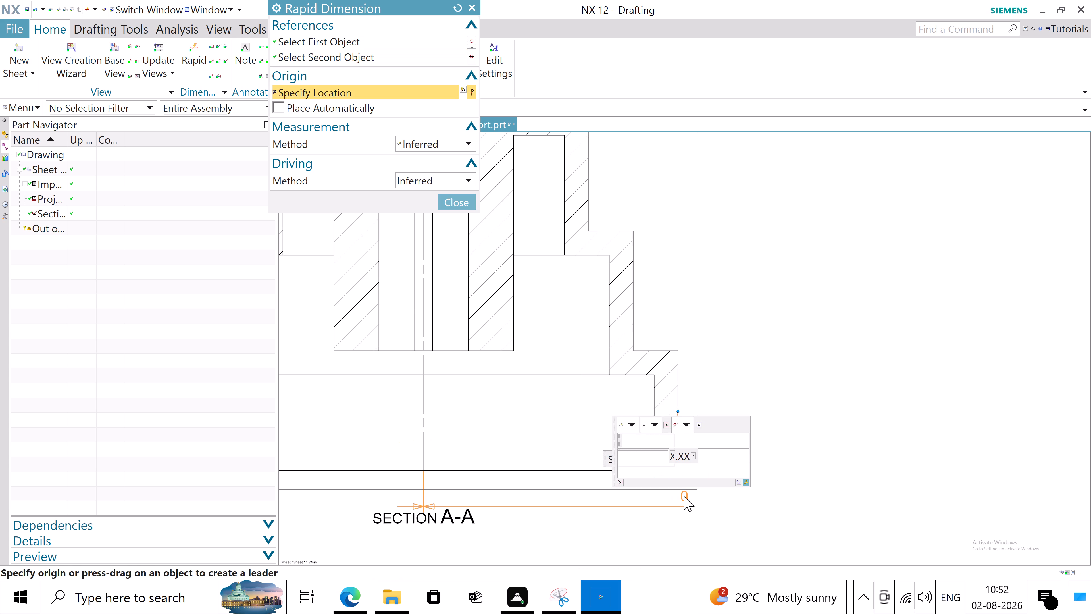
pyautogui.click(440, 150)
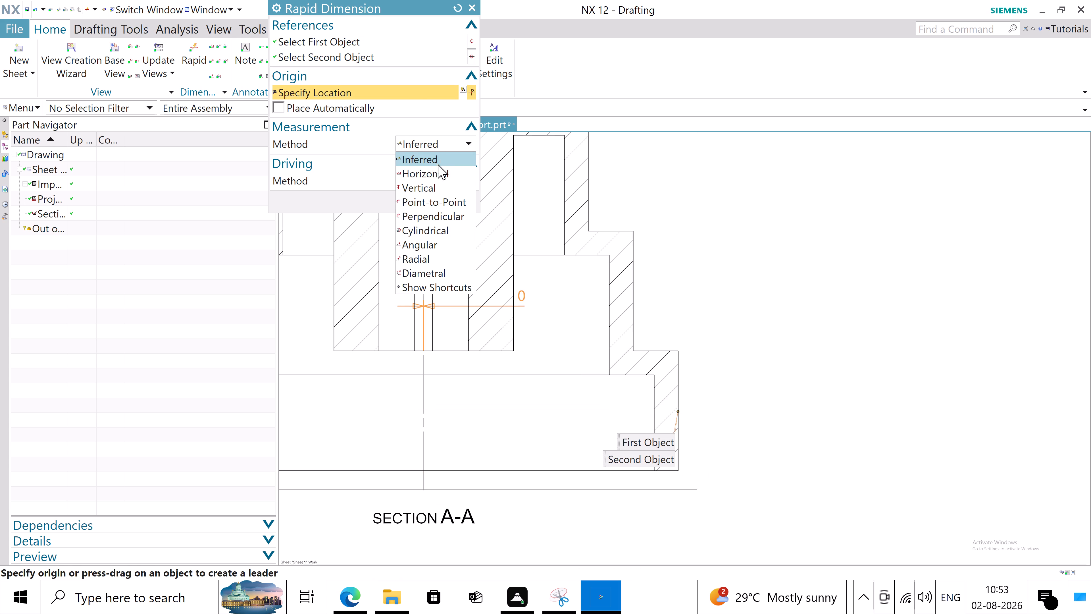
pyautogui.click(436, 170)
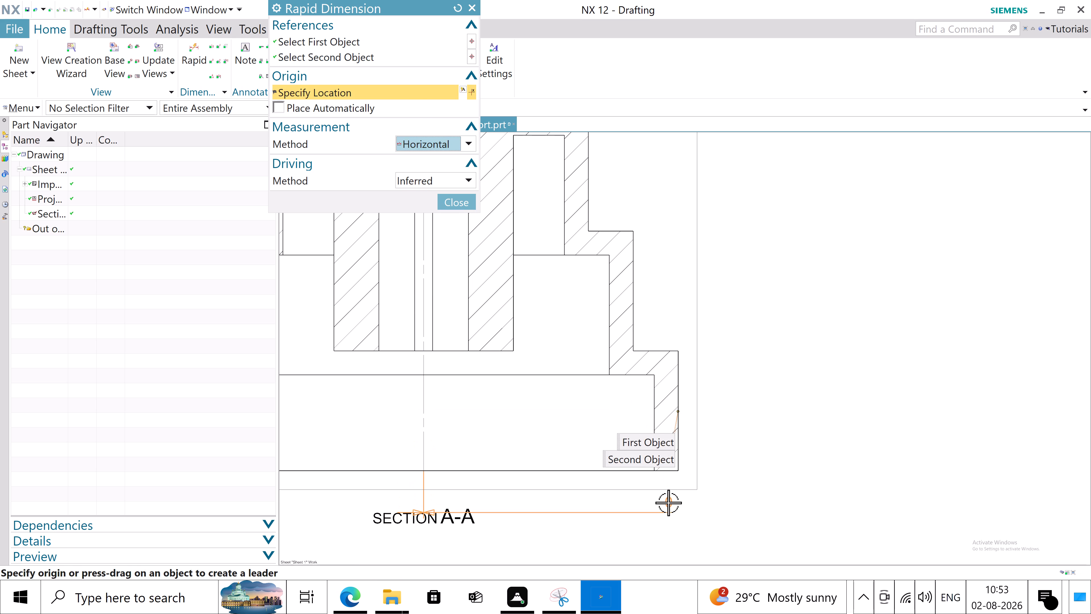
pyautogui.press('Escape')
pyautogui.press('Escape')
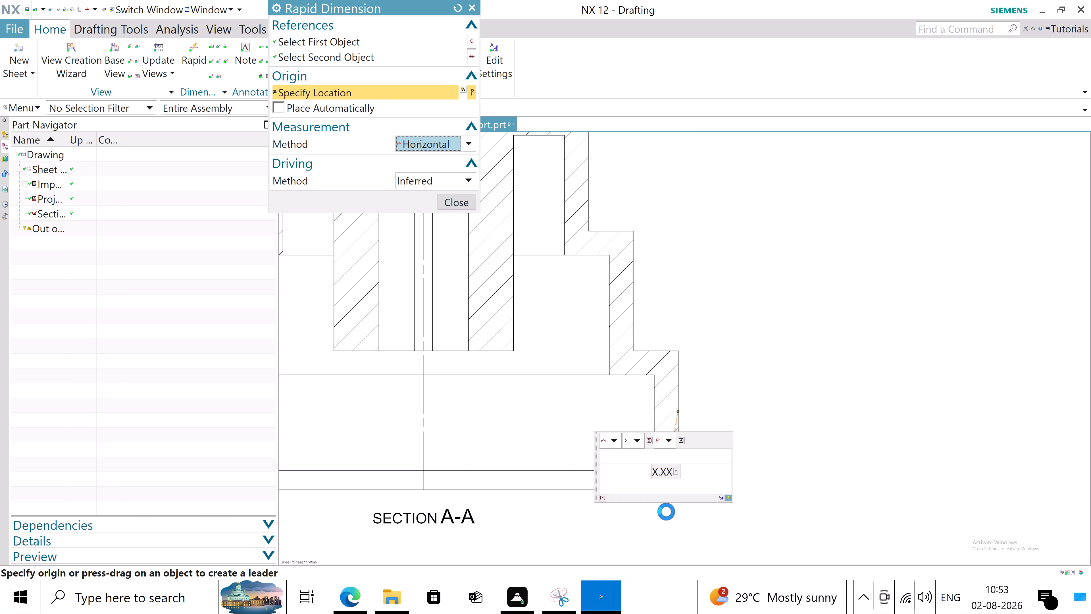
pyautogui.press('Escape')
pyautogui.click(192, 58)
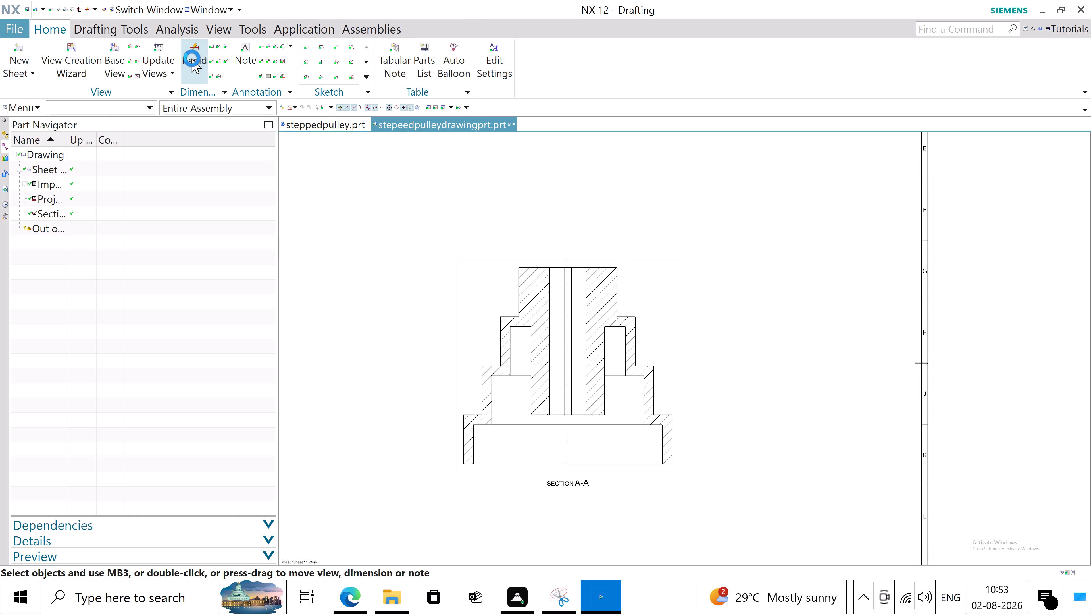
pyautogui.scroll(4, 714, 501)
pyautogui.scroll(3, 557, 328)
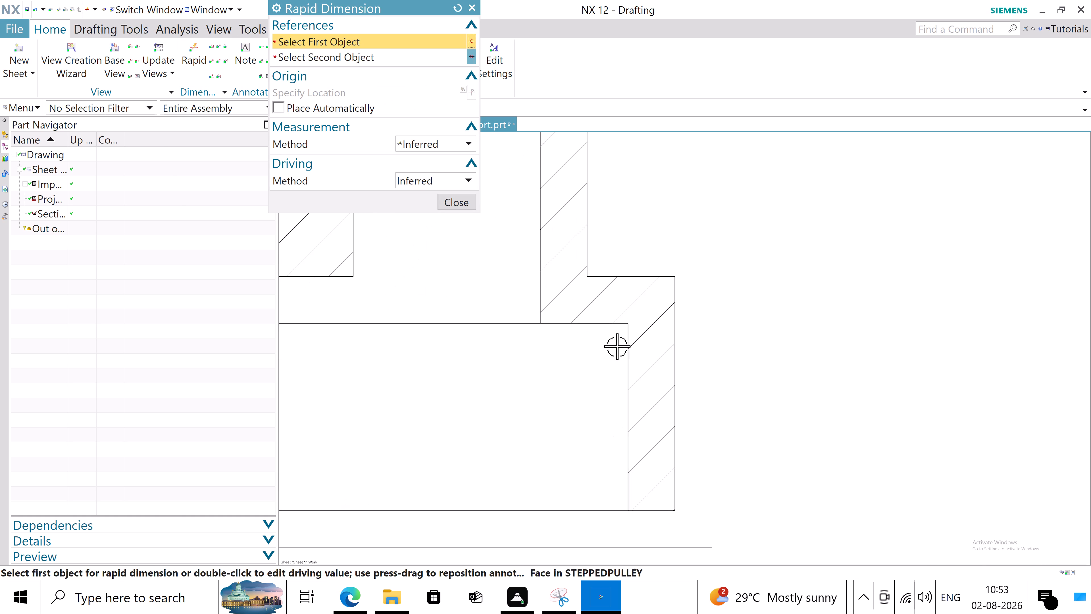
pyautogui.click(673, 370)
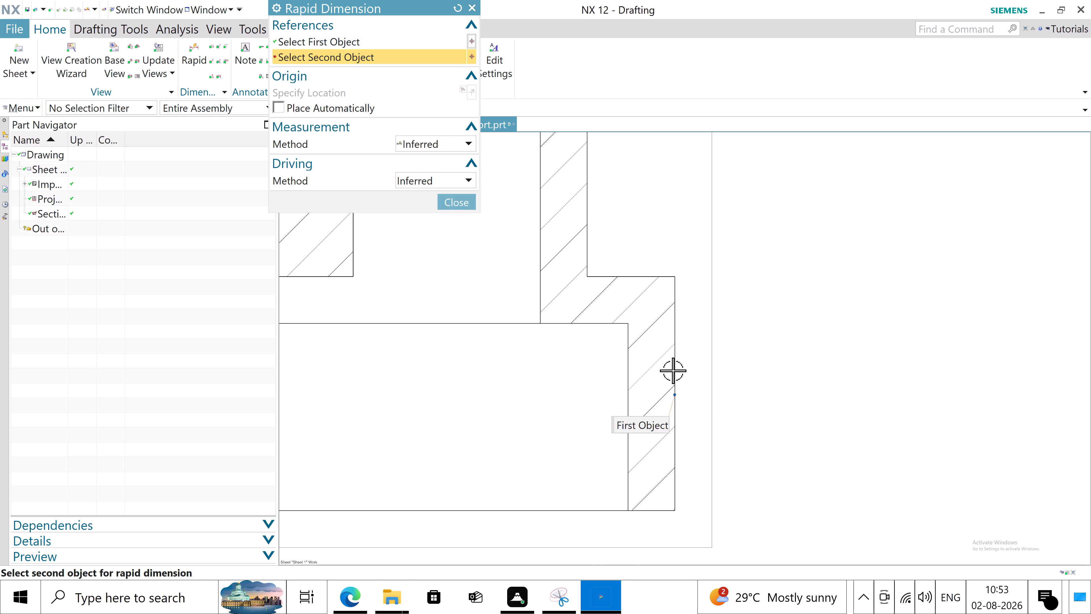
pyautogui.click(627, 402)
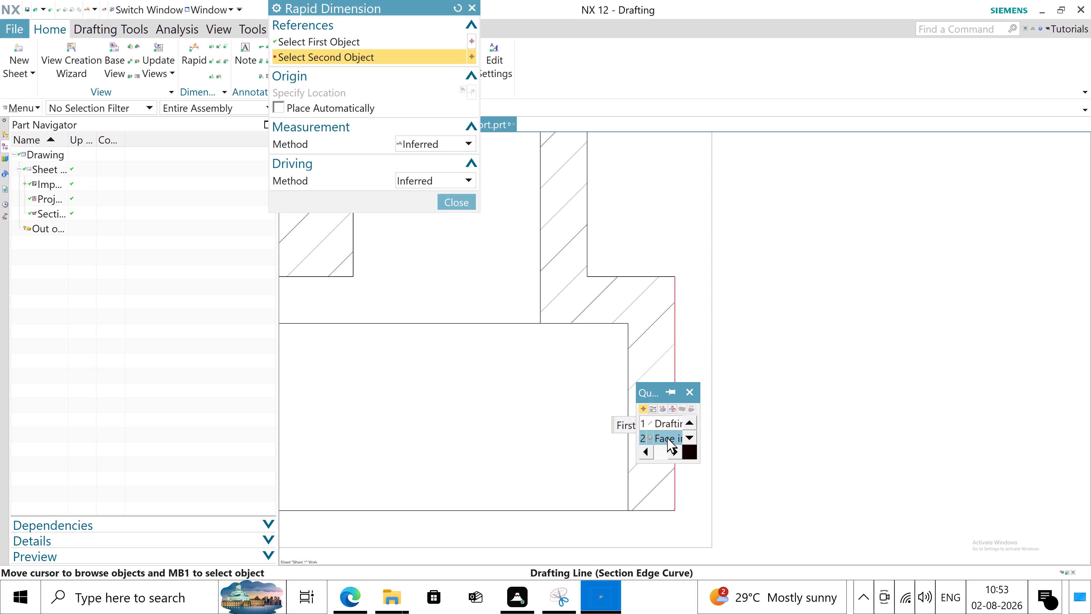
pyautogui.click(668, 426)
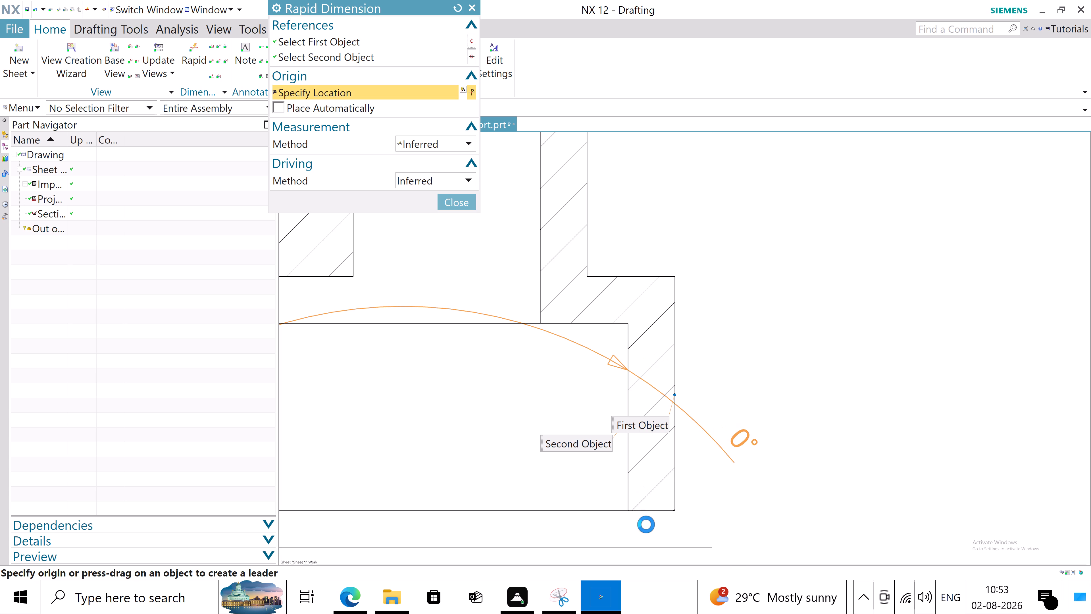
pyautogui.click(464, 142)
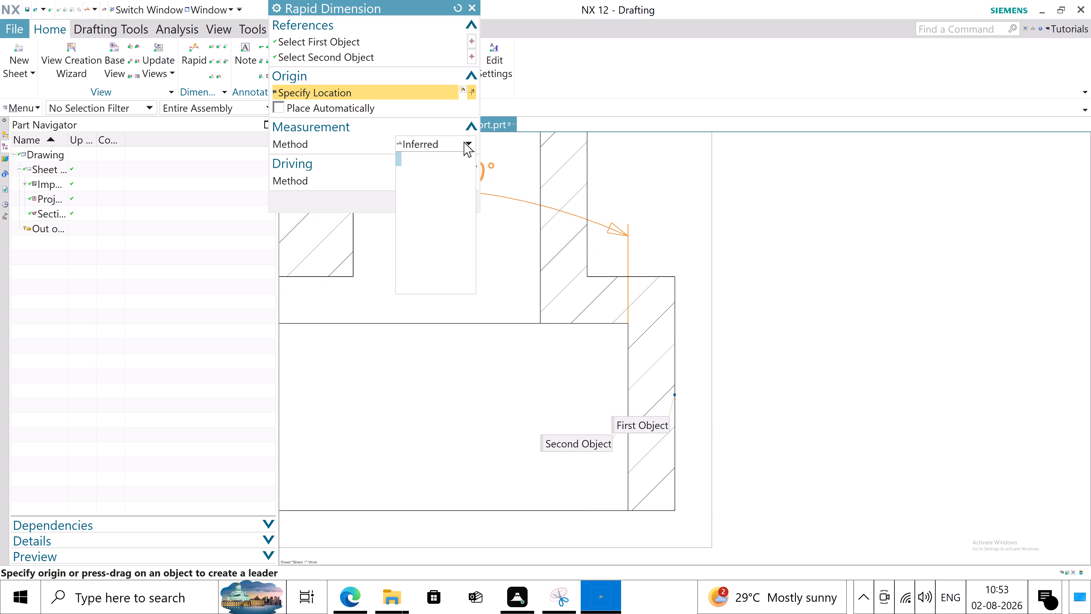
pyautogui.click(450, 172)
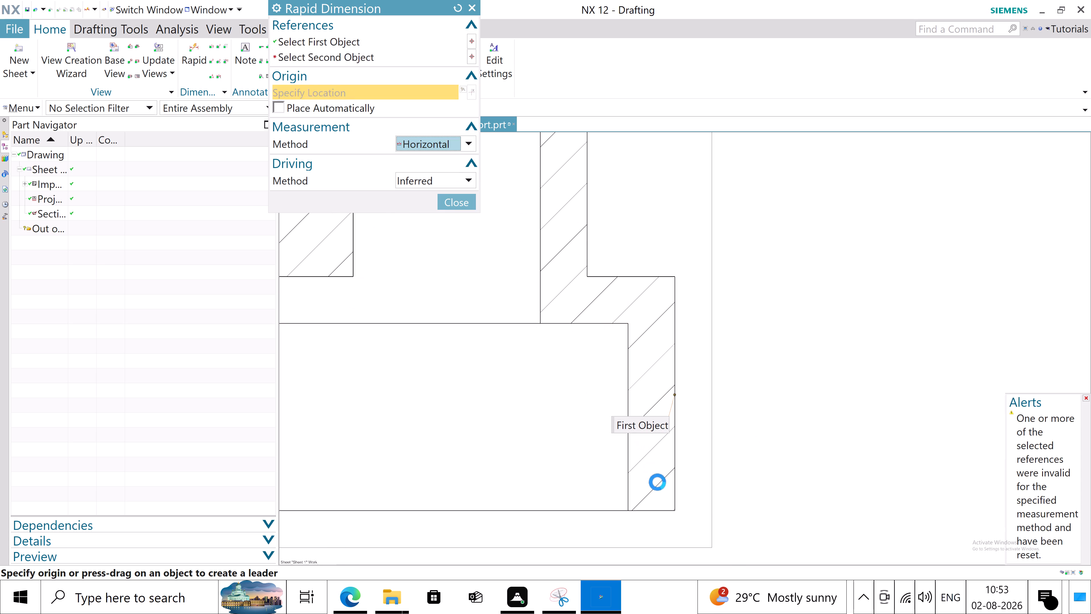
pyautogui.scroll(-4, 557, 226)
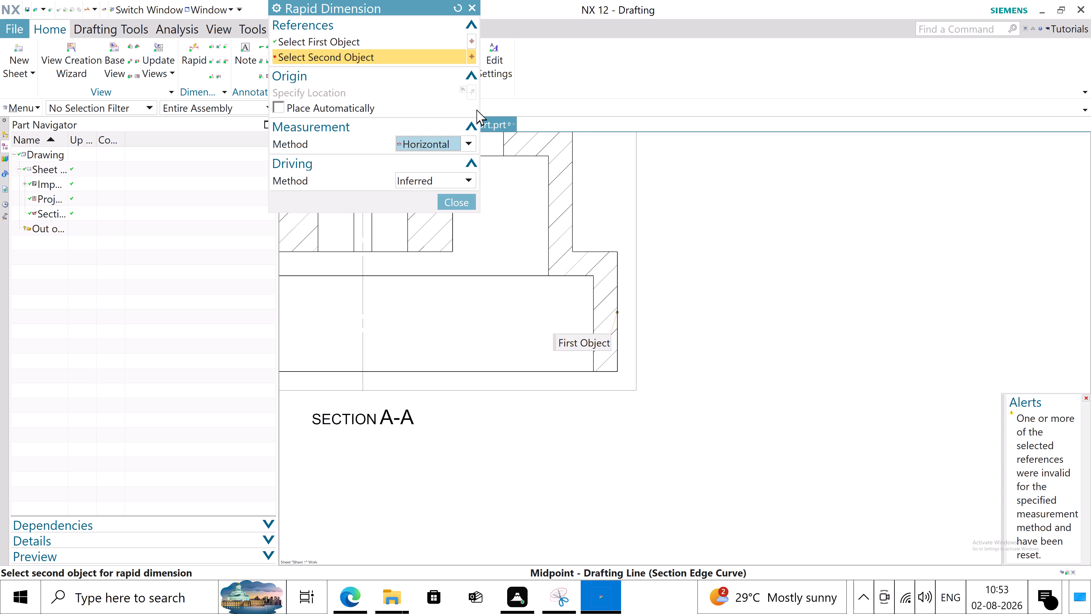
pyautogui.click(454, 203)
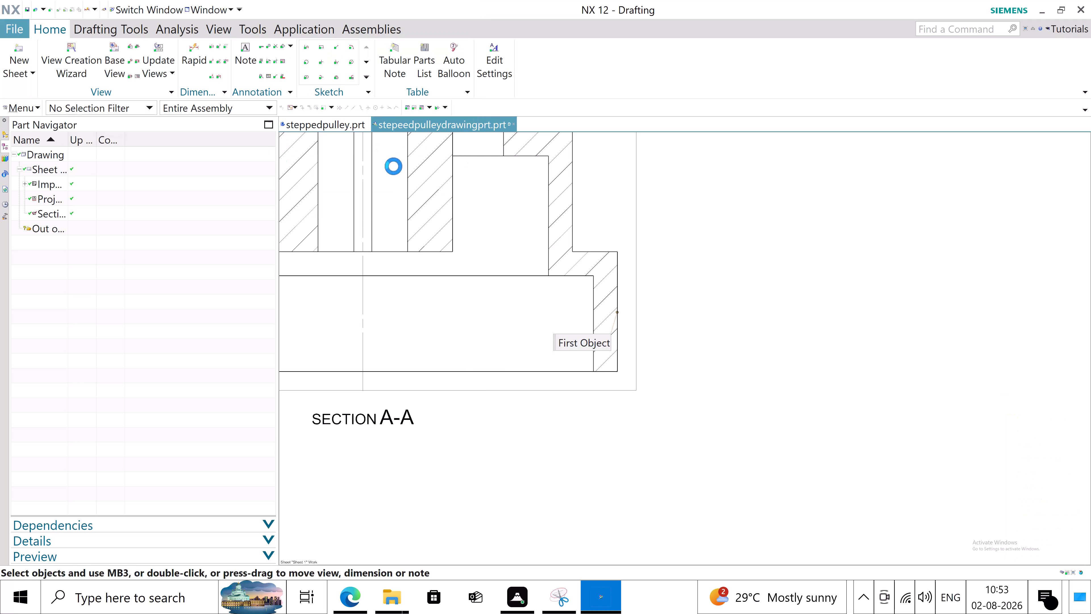
# Add a horizontal dimension for the wall thickness at the right base of Section A-A, placing it below the wall.
pyautogui.click(186, 49)
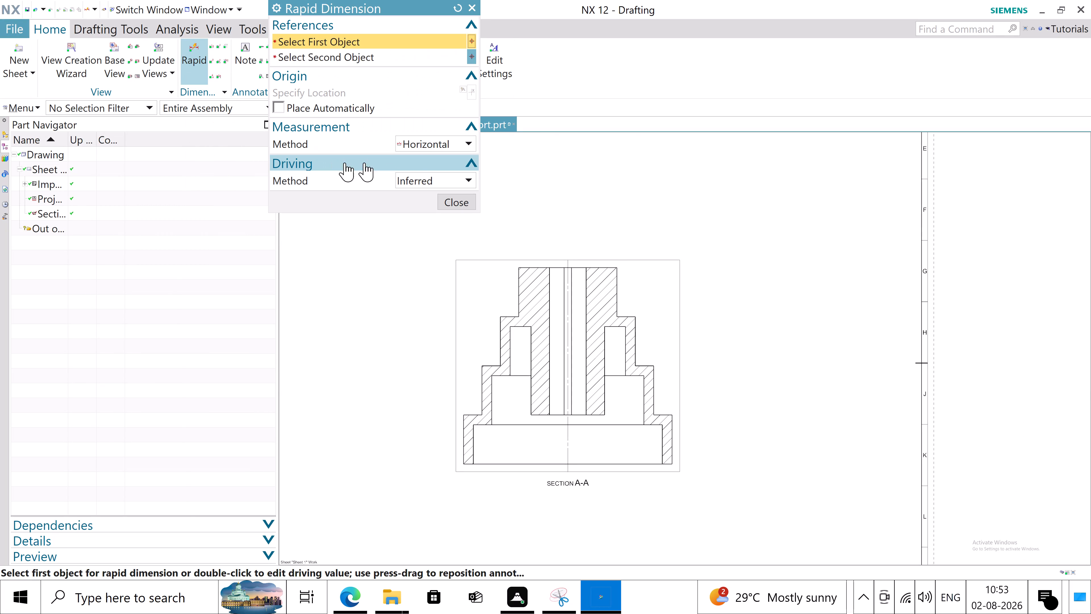
pyautogui.scroll(4, 641, 434)
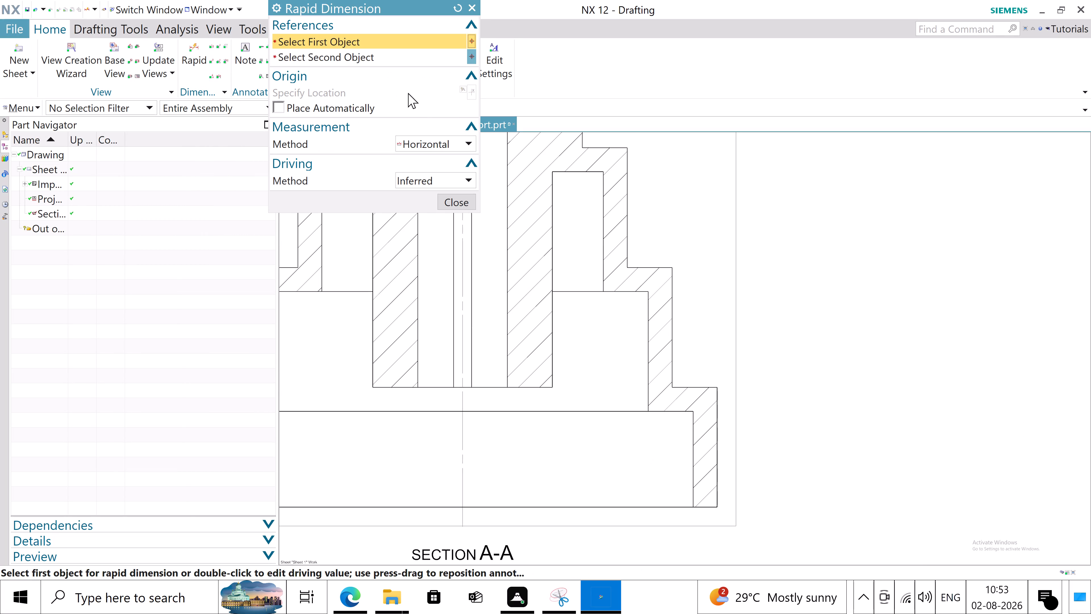
pyautogui.scroll(1, 715, 437)
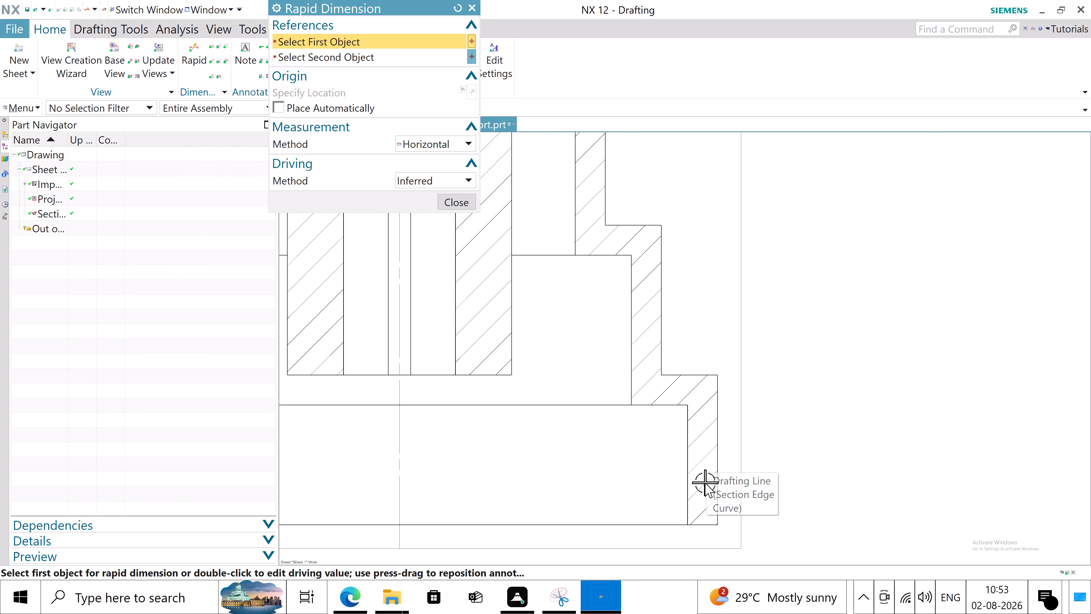
pyautogui.click(719, 509)
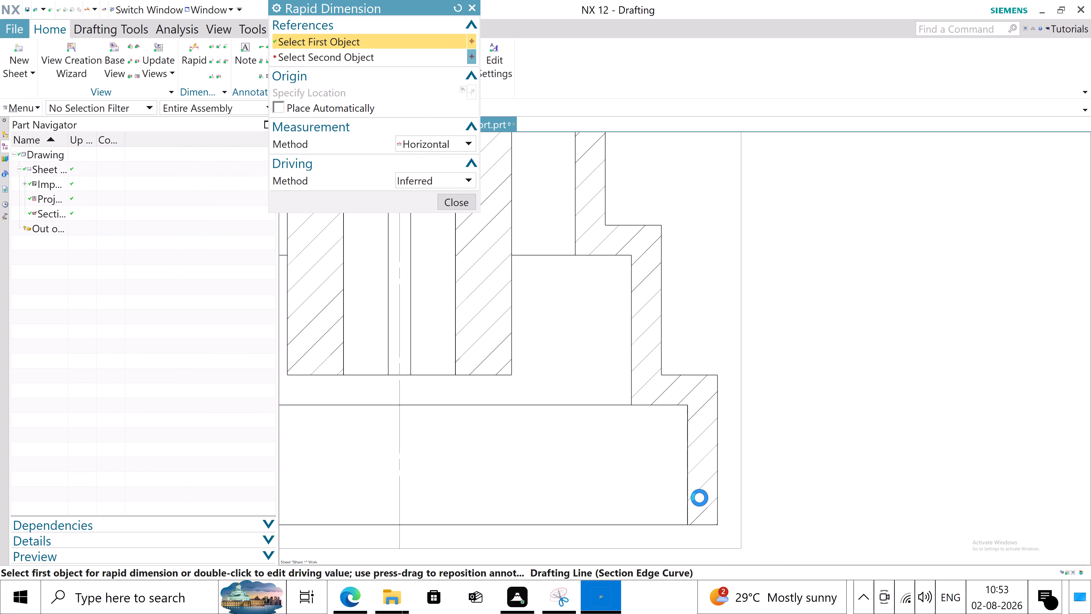
pyautogui.click(687, 491)
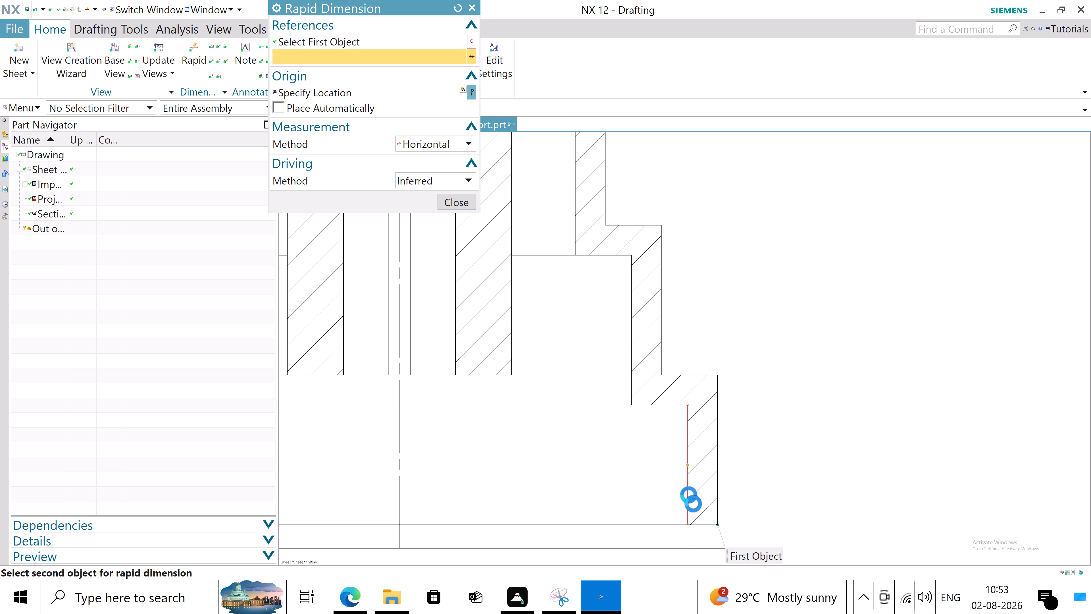
pyautogui.scroll(-4, 698, 487)
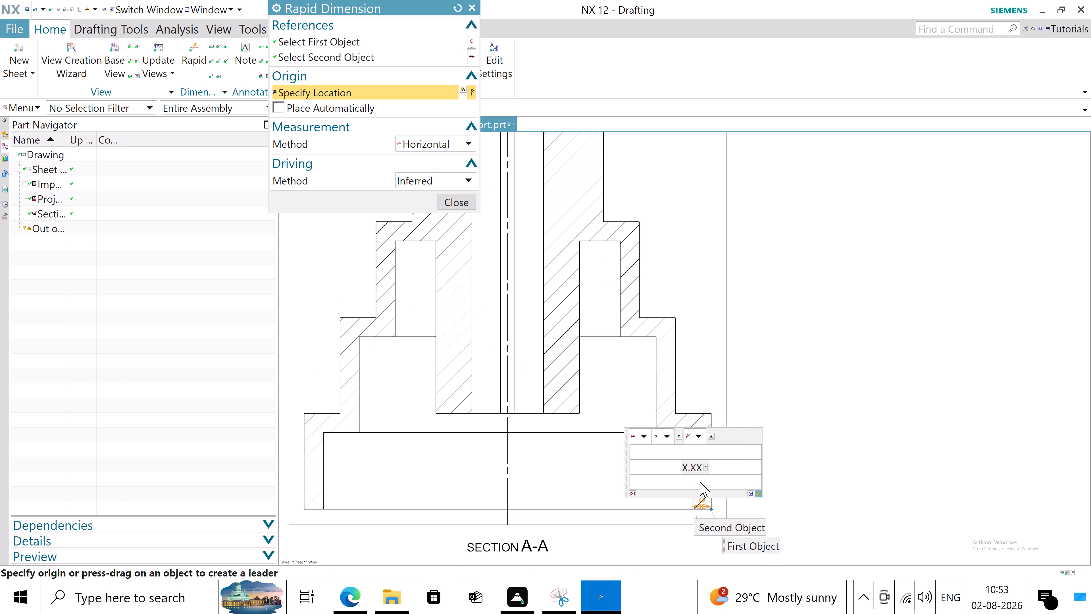
pyautogui.click(695, 540)
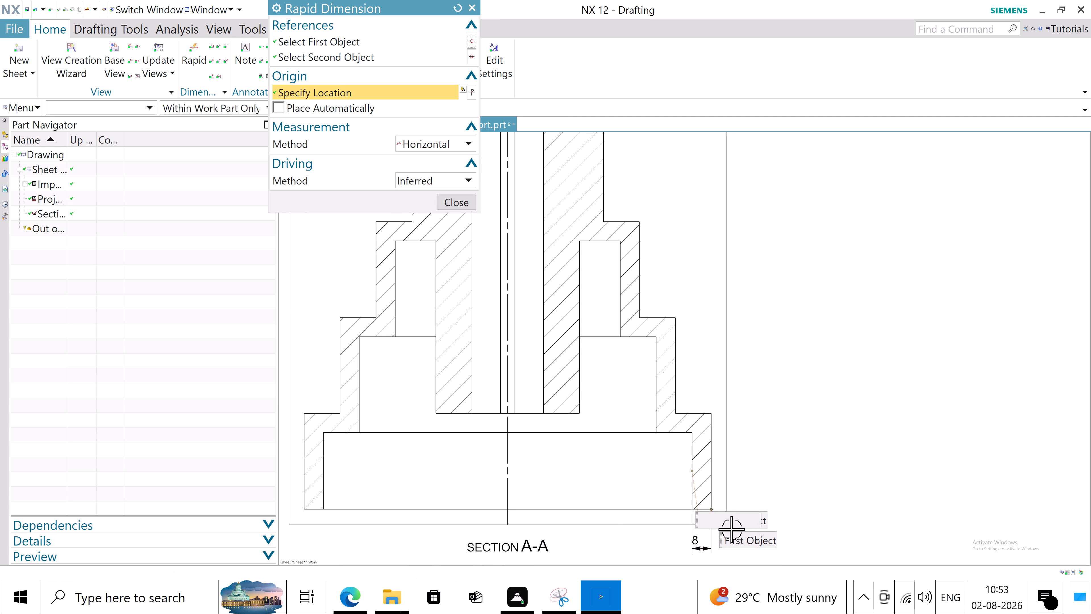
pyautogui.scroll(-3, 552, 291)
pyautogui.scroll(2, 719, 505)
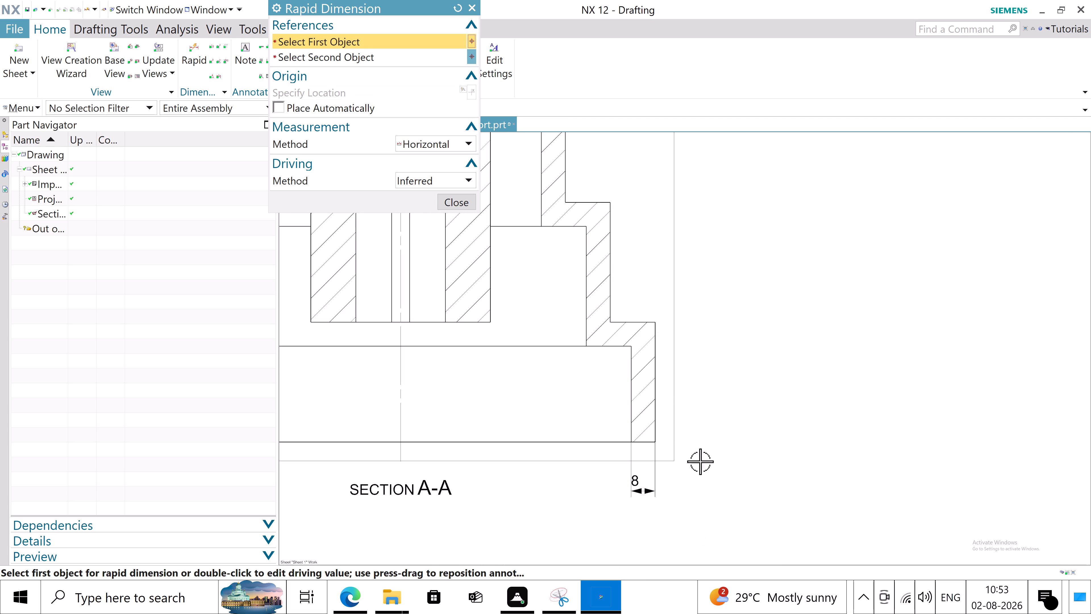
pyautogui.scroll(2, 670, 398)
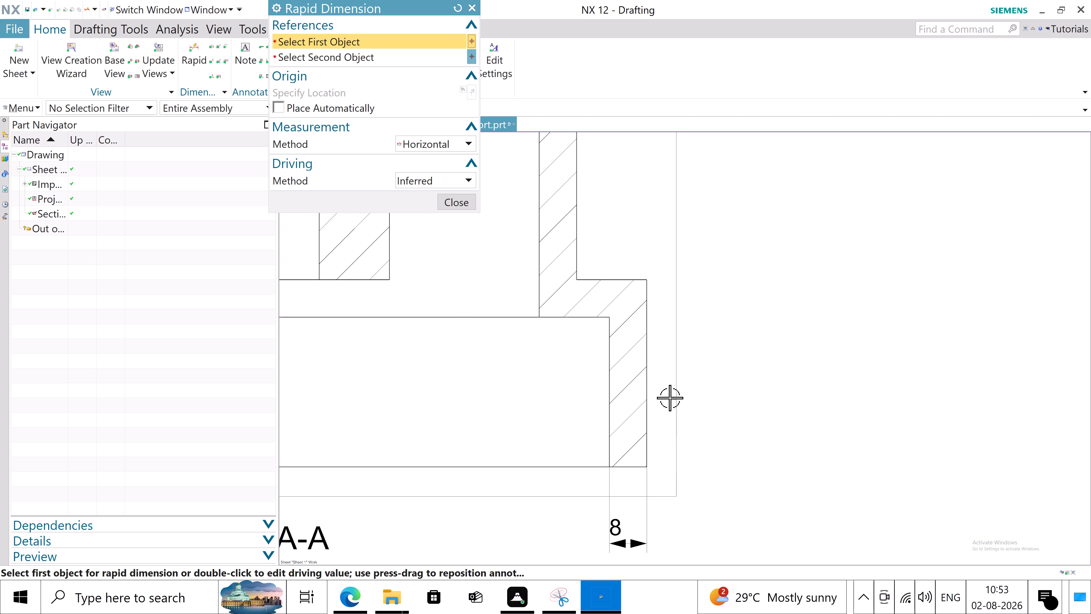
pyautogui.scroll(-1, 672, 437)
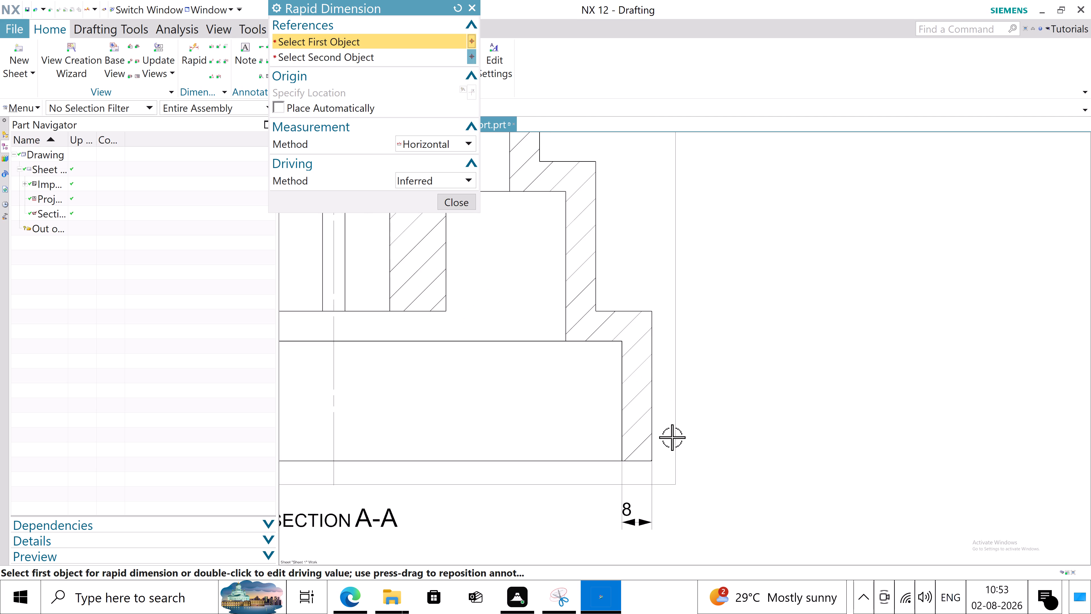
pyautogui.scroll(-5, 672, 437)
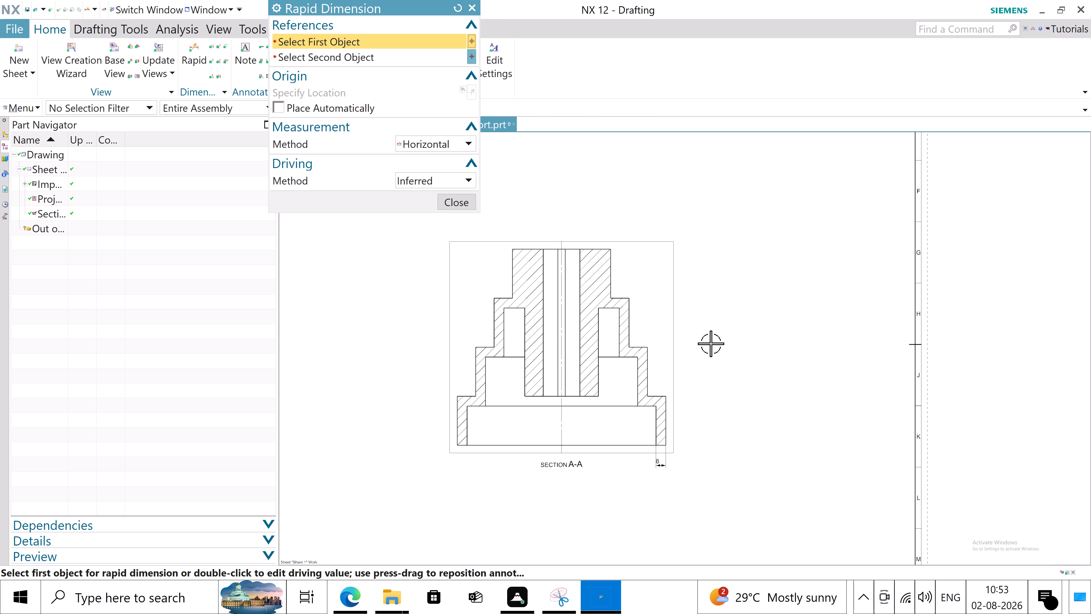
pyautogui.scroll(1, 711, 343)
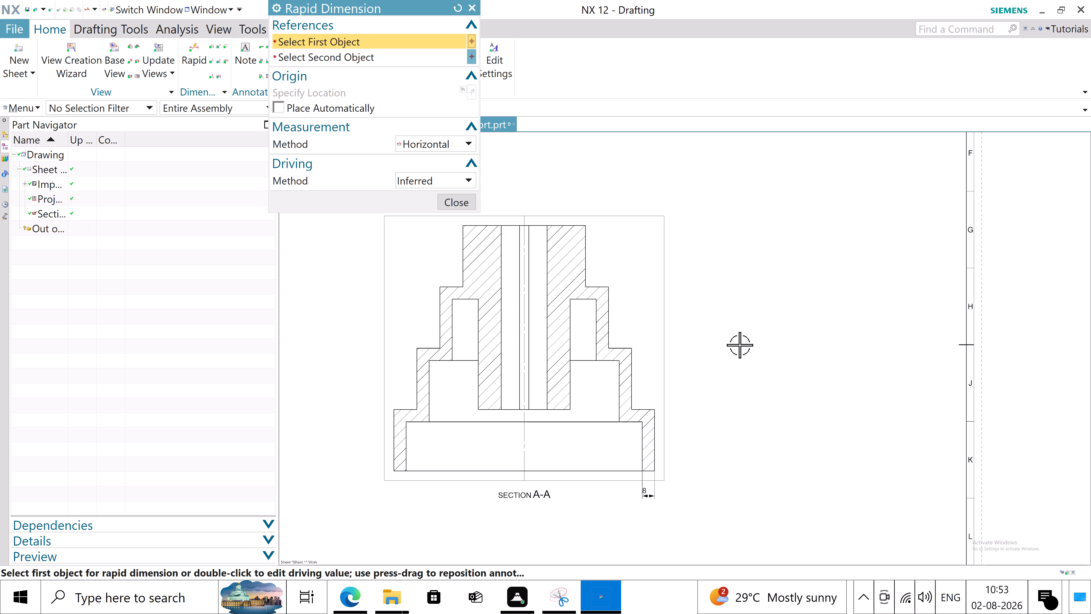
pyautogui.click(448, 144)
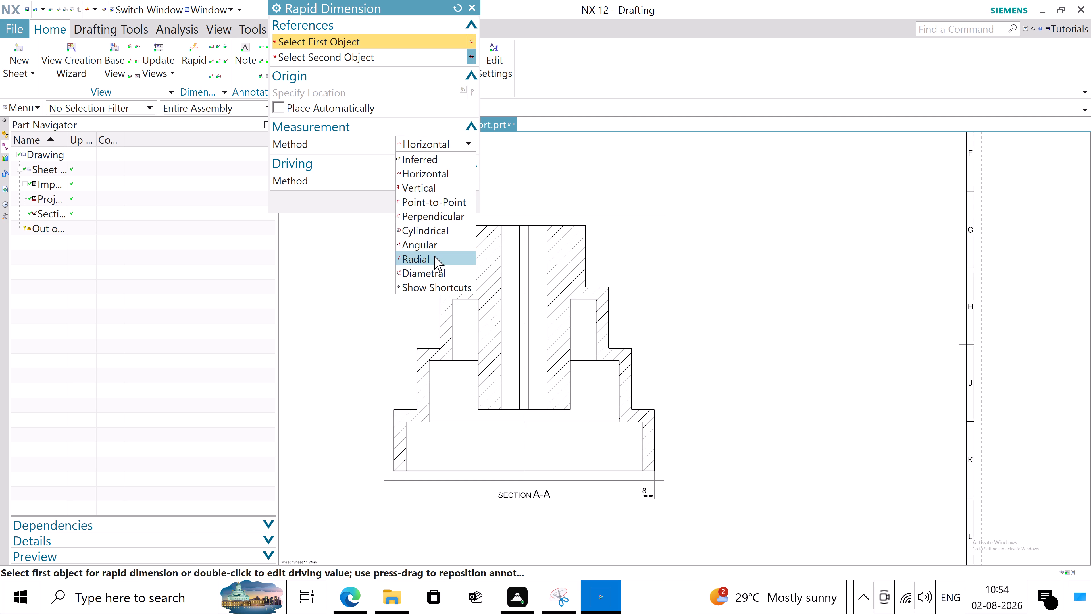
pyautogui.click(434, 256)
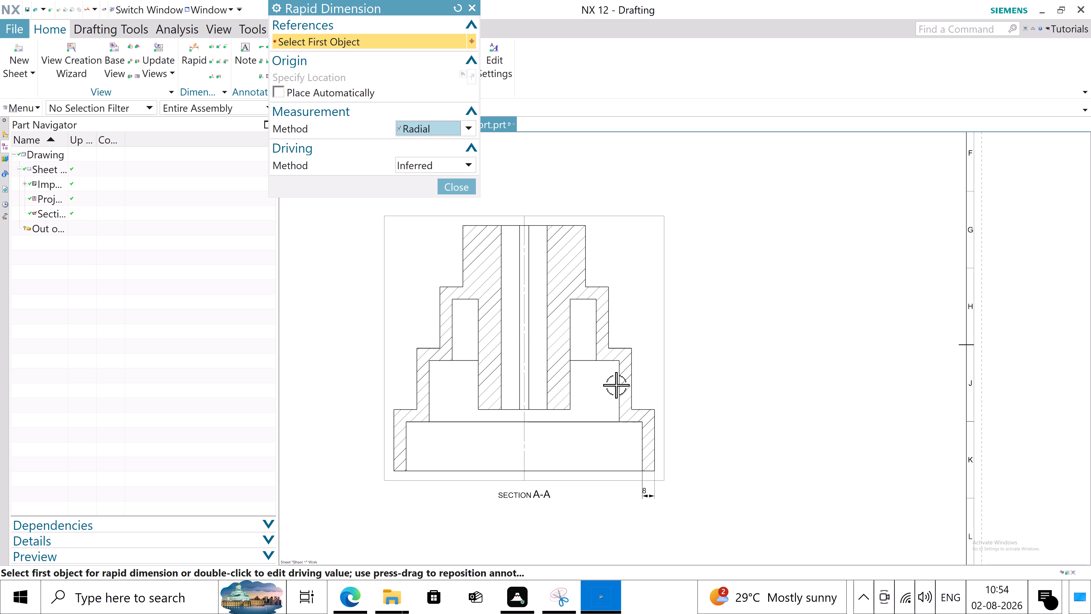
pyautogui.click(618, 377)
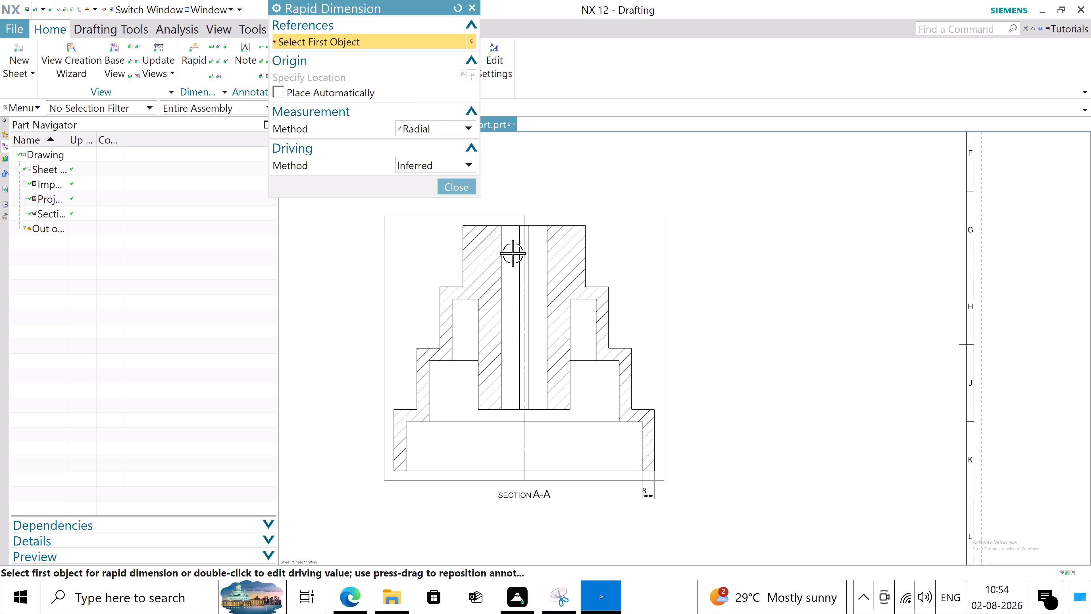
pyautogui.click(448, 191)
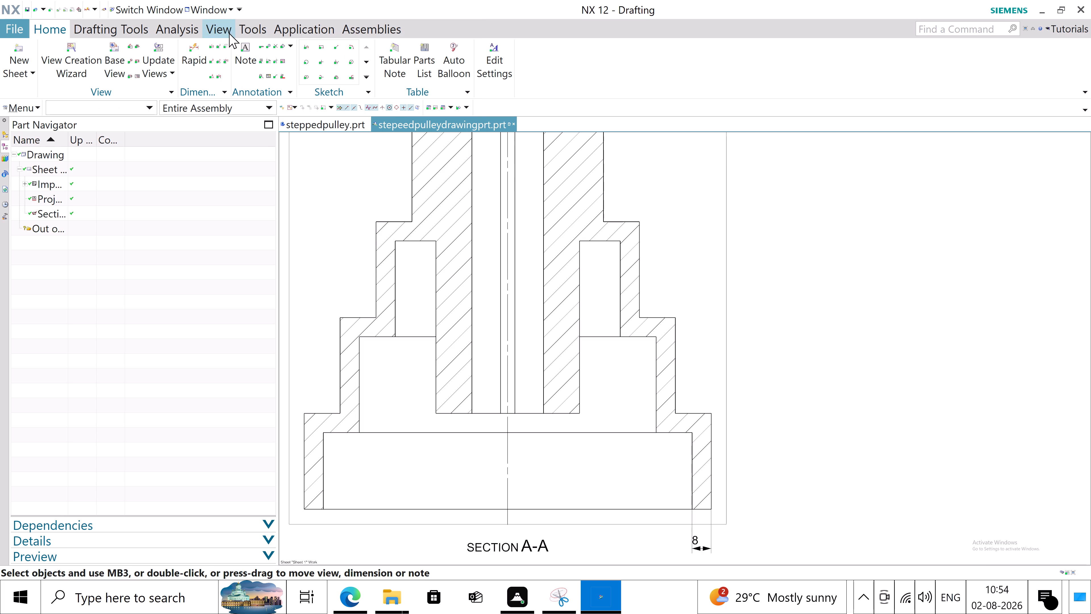
# Add horizontal dimensions to the widths of the lower and middle step ledges on Section A-A's right side, placing each just above its ledge.
pyautogui.click(191, 54)
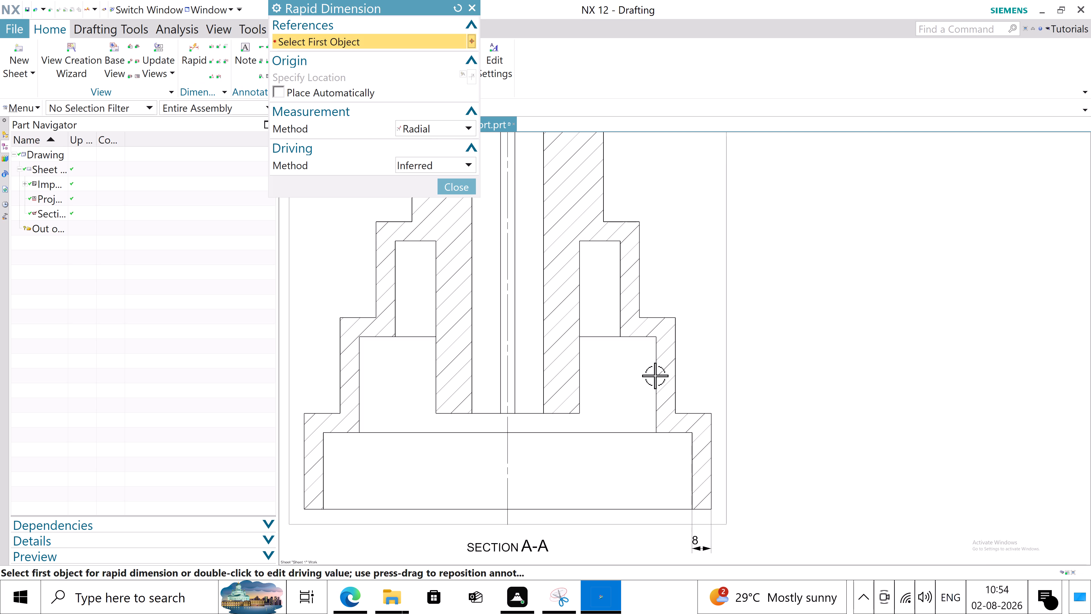
pyautogui.scroll(-4, 655, 378)
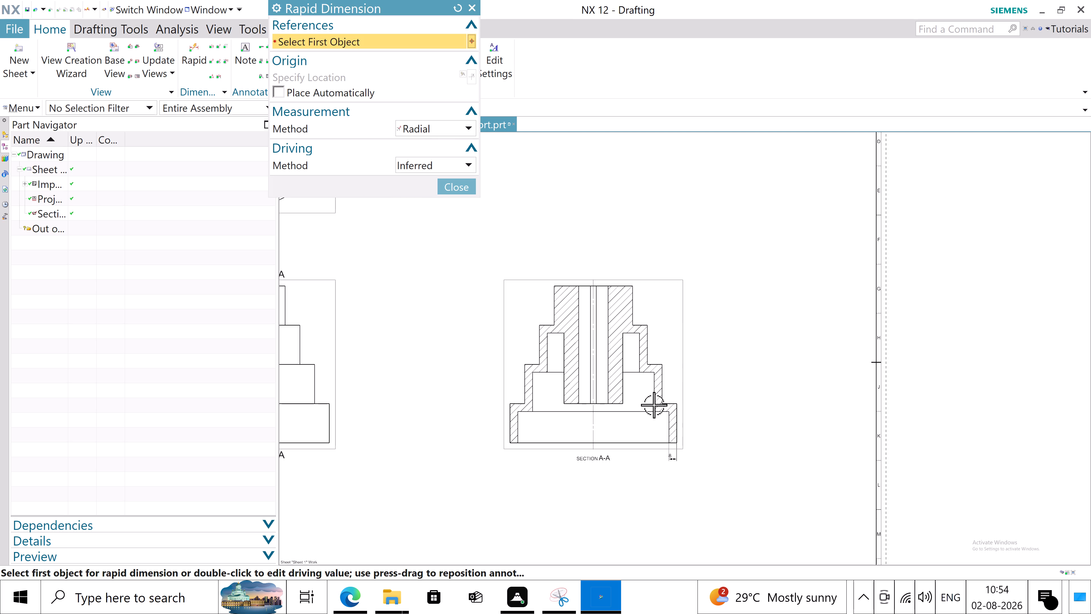
pyautogui.scroll(2, 699, 381)
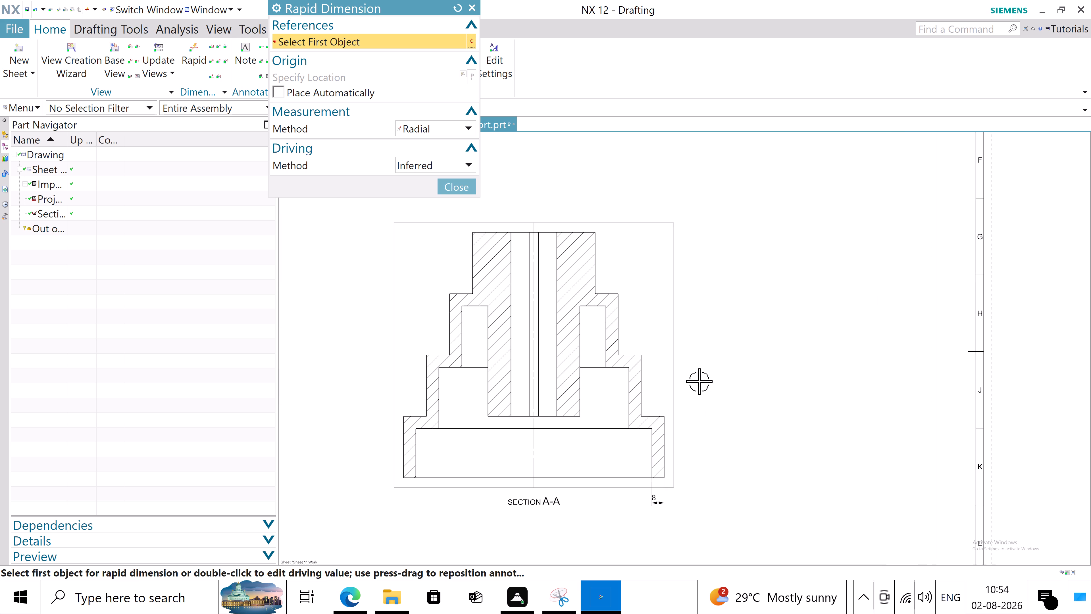
pyautogui.scroll(3, 690, 391)
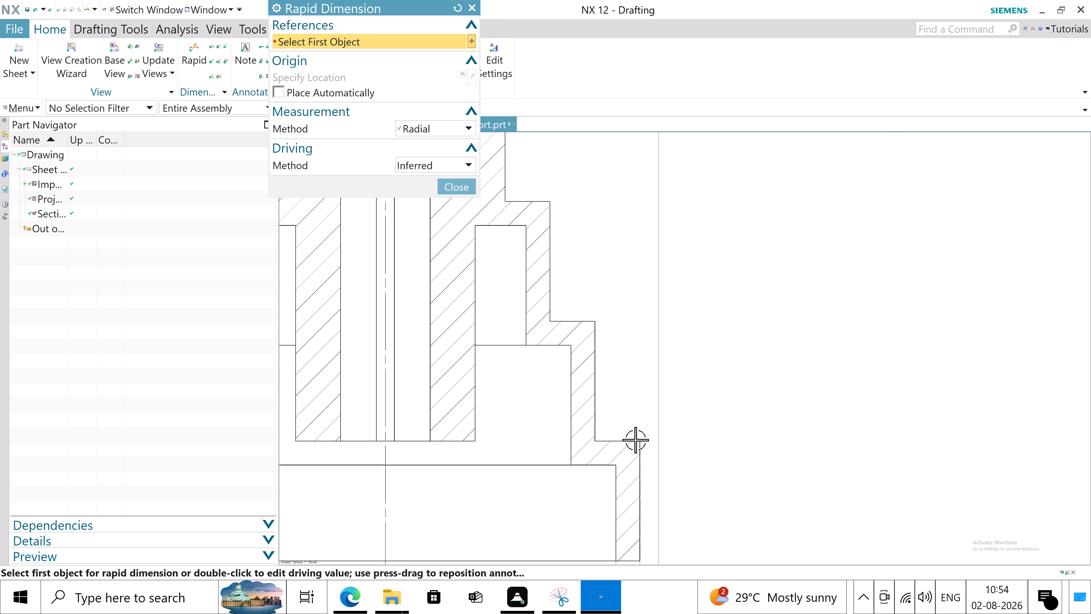
pyautogui.click(460, 130)
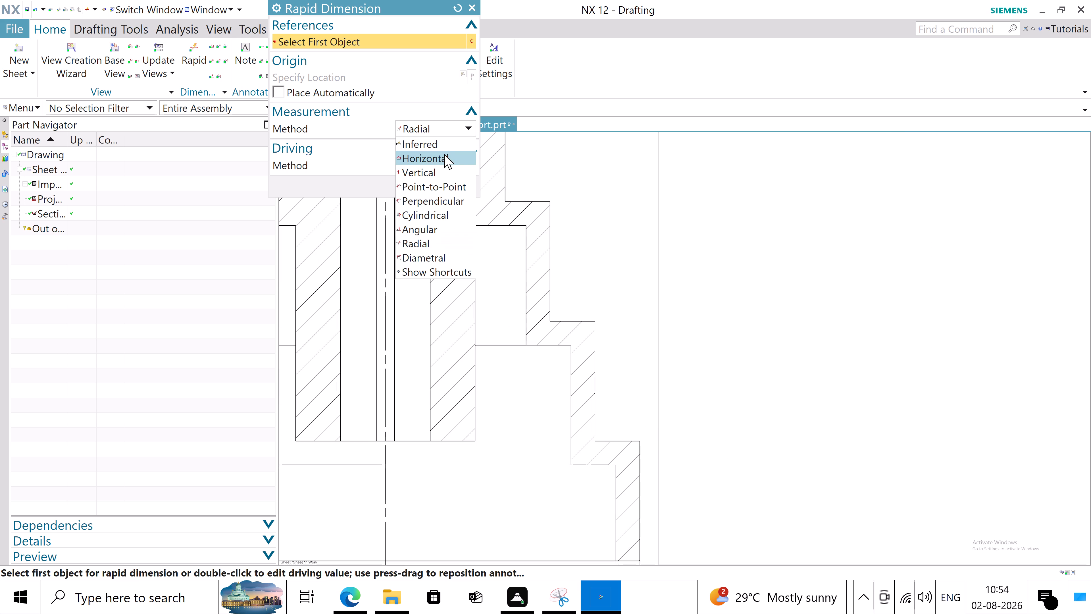
pyautogui.click(444, 154)
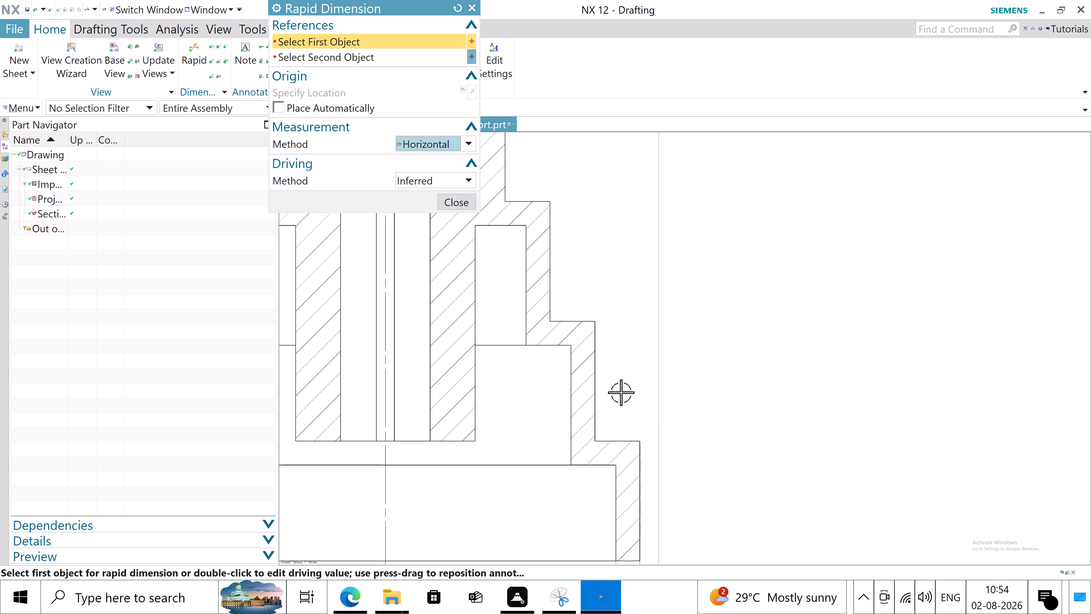
pyautogui.click(638, 442)
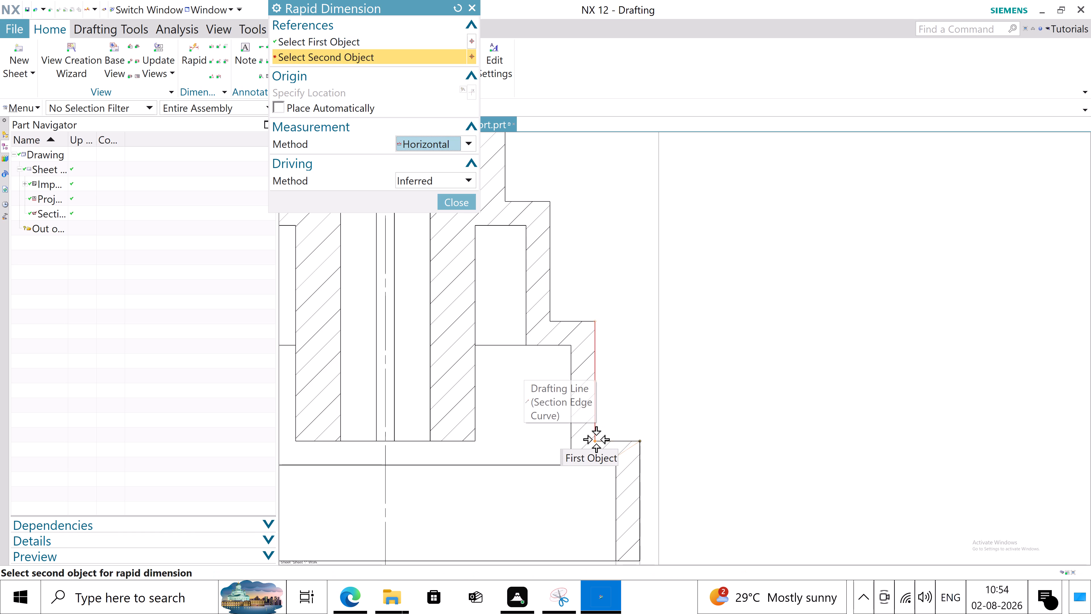
pyautogui.click(596, 439)
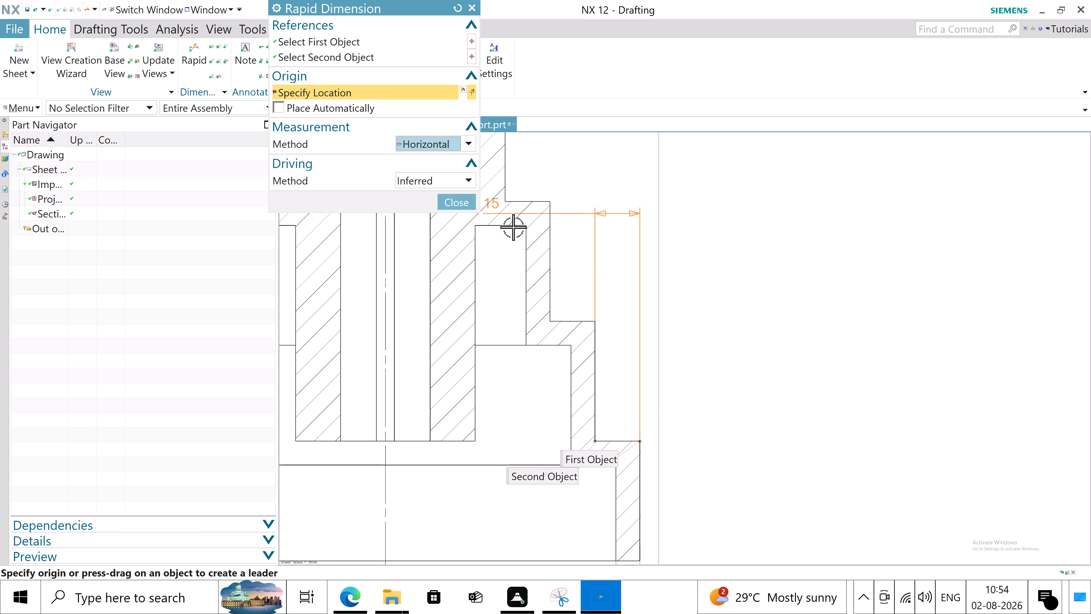
pyautogui.click(611, 406)
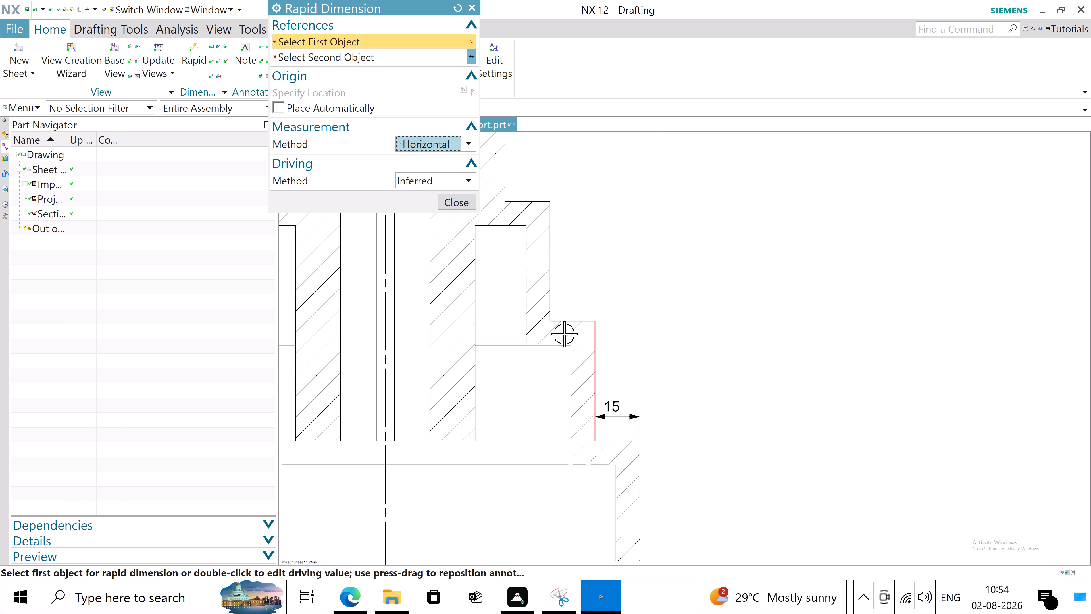
pyautogui.click(593, 322)
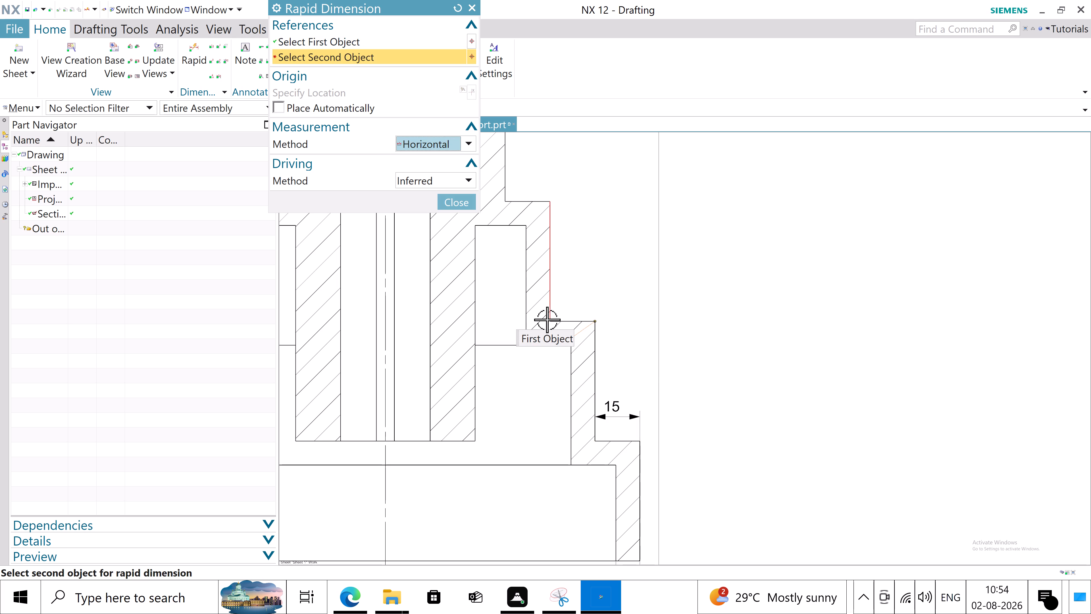
pyautogui.click(548, 320)
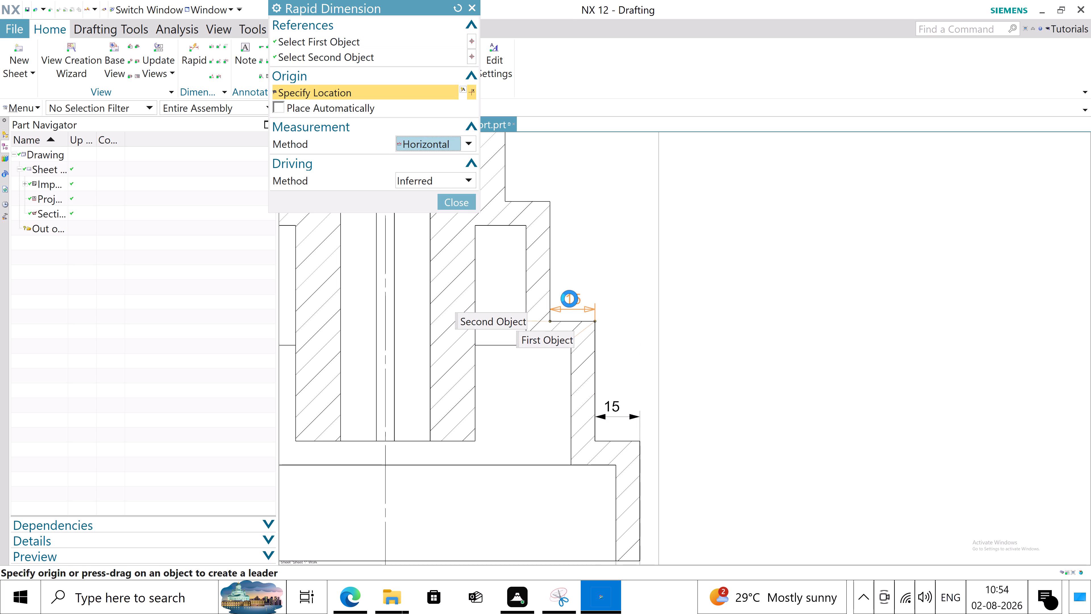
pyautogui.click(569, 299)
# Add a horizontal dimension to the uppermost step ledge's width on the right side of Section A-A, placing it above the ledge.
pyautogui.scroll(-4, 641, 365)
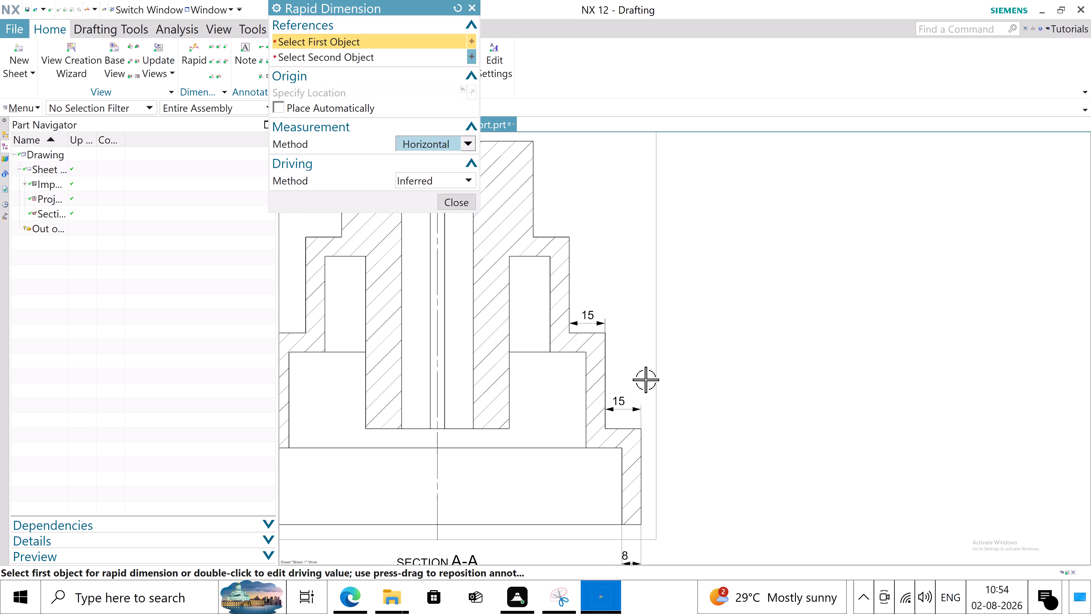
pyautogui.scroll(5, 550, 193)
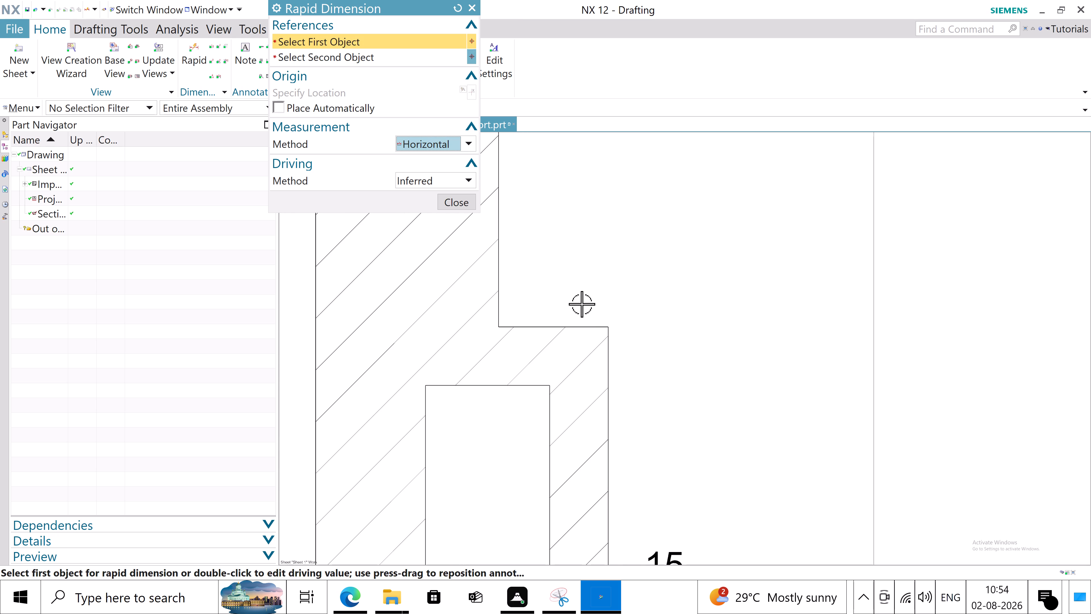
pyautogui.click(609, 326)
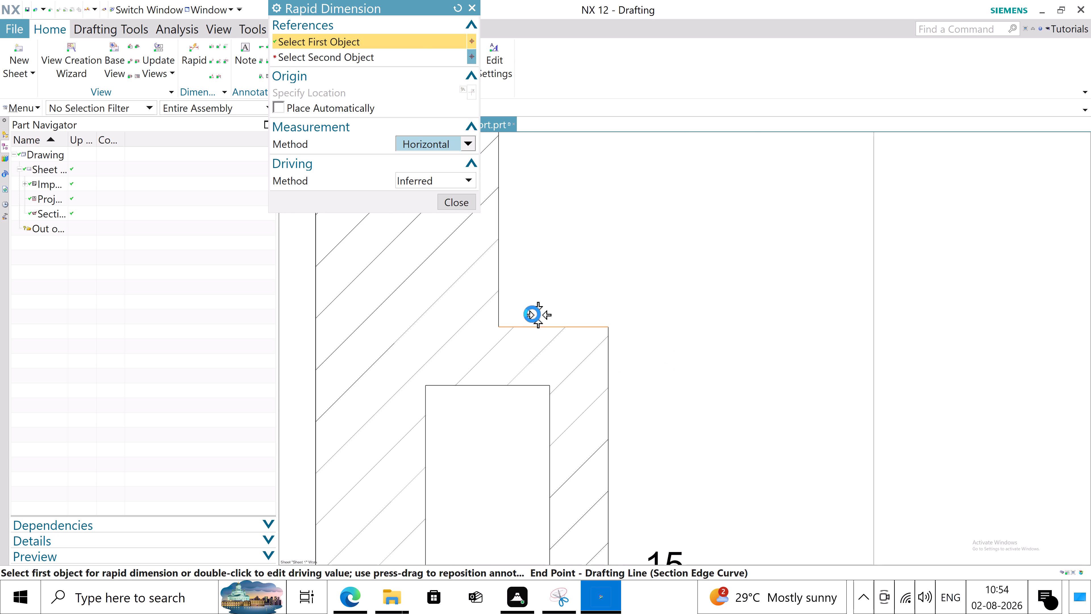
pyautogui.click(499, 325)
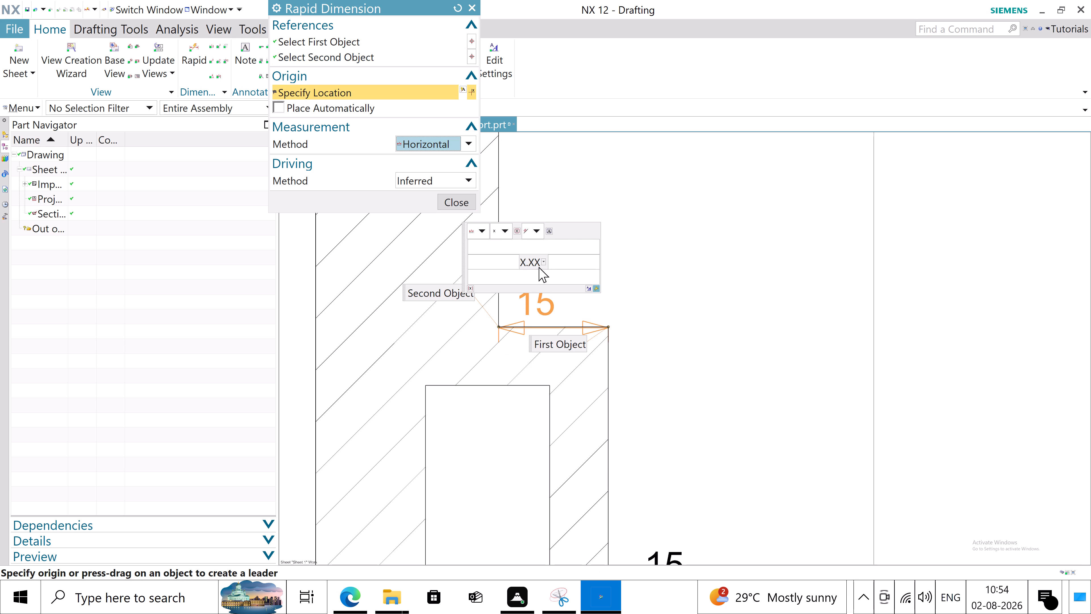
pyautogui.click(542, 214)
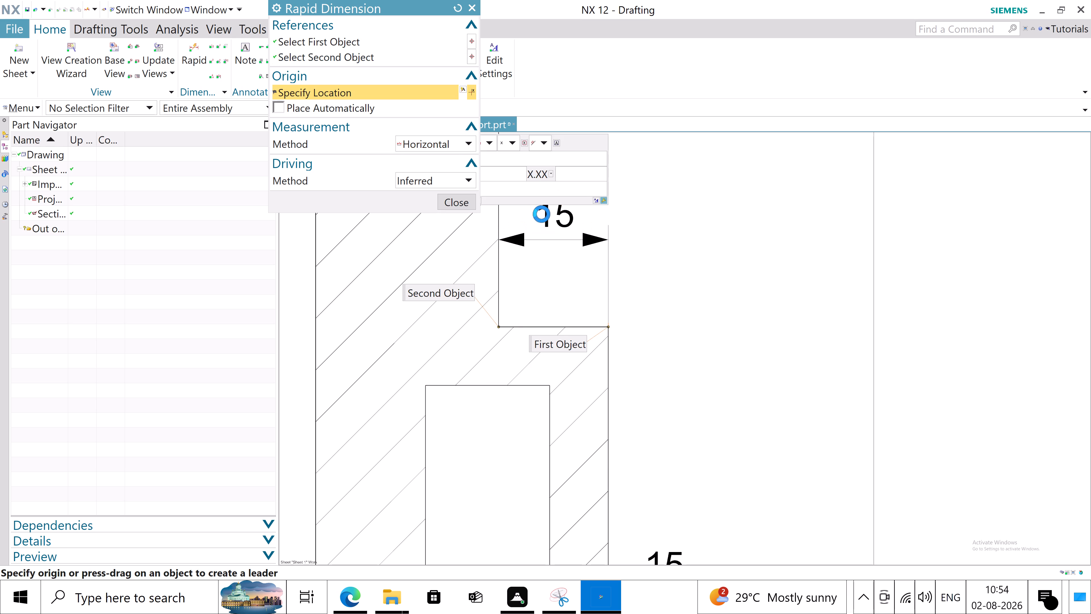
pyautogui.scroll(-7, 551, 352)
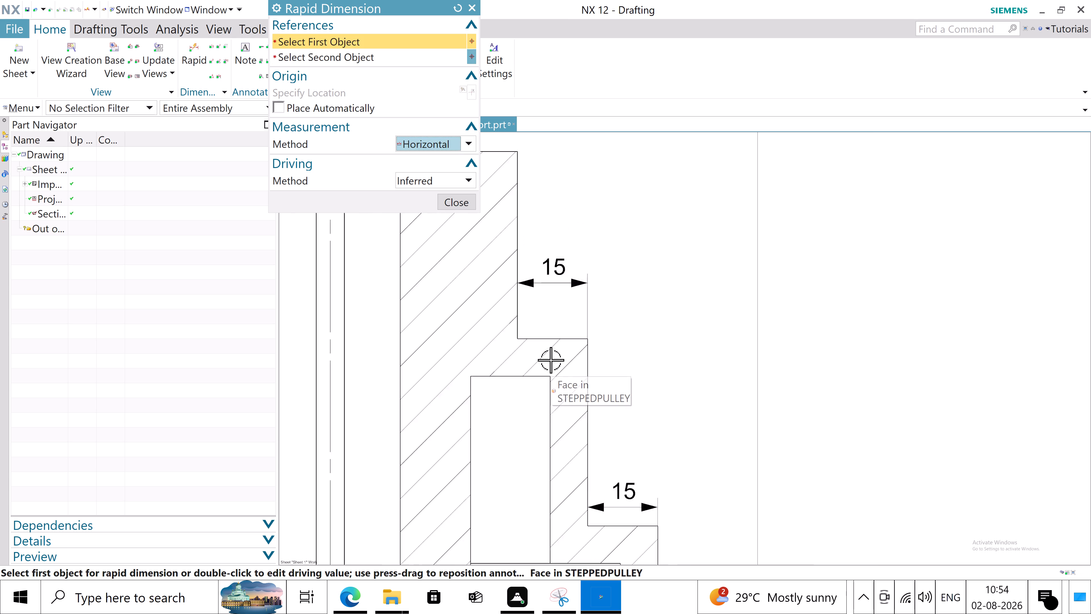
pyautogui.scroll(-5, 551, 360)
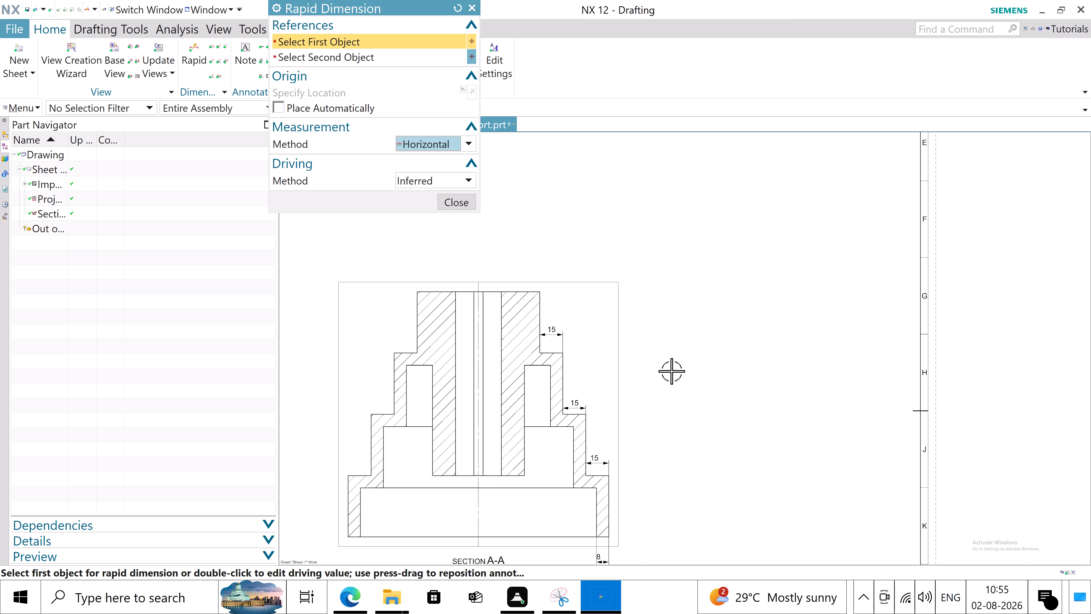
pyautogui.scroll(-2, 694, 386)
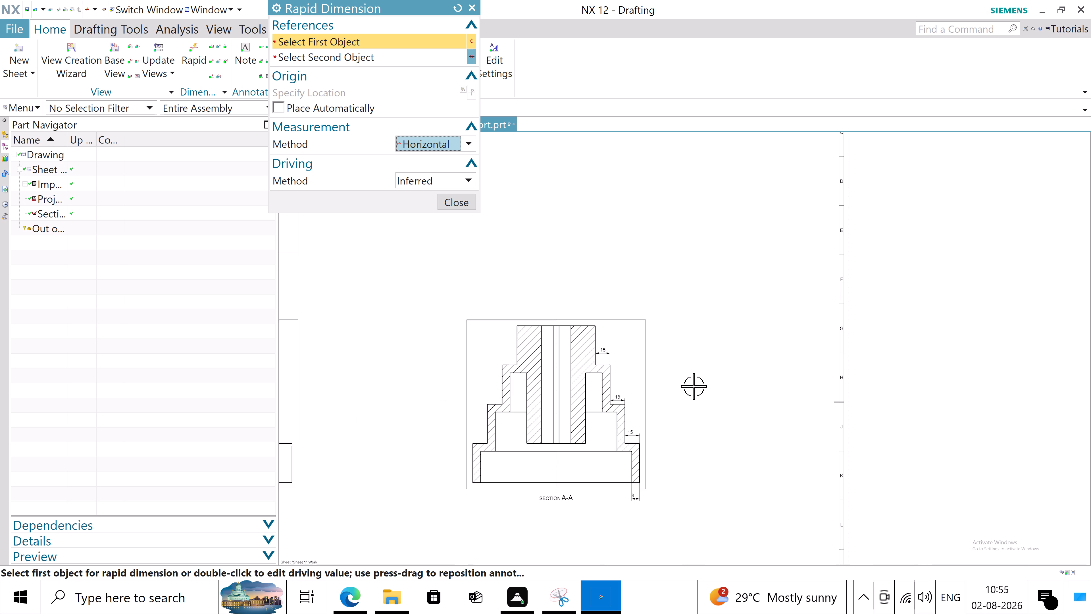
# Add a horizontal dimension to the hub wall thickness right of the bore in Section A-A, placing it above the hub.
pyautogui.scroll(3, 605, 306)
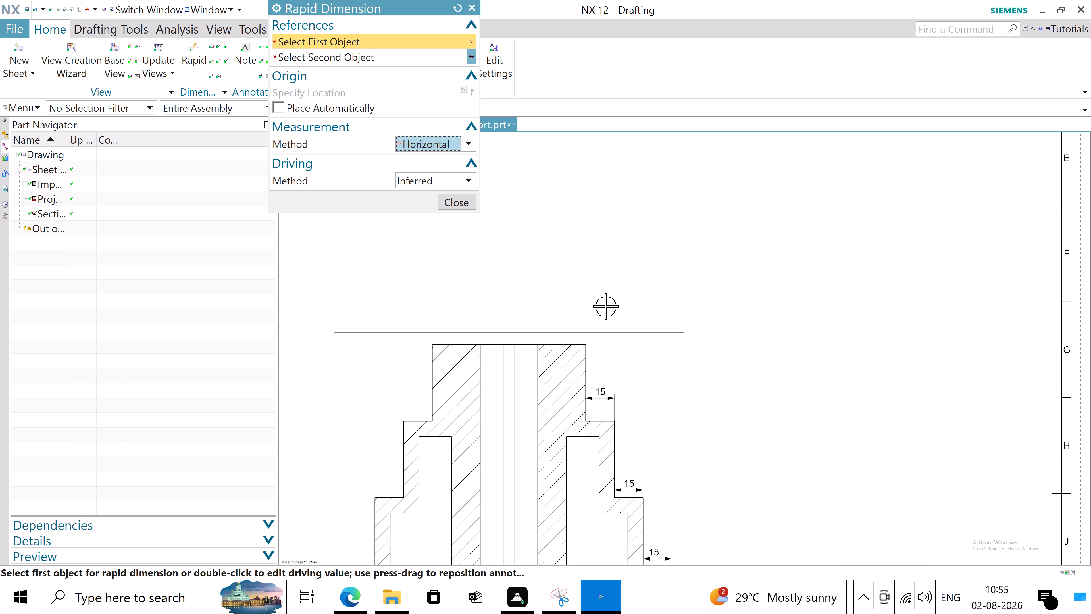
pyautogui.click(434, 144)
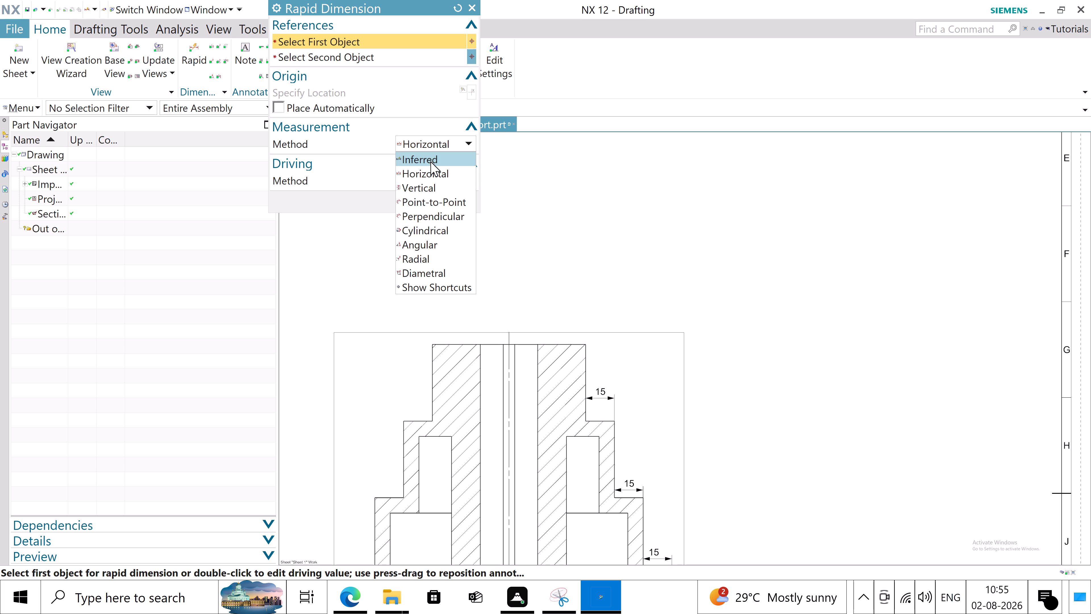
pyautogui.click(428, 177)
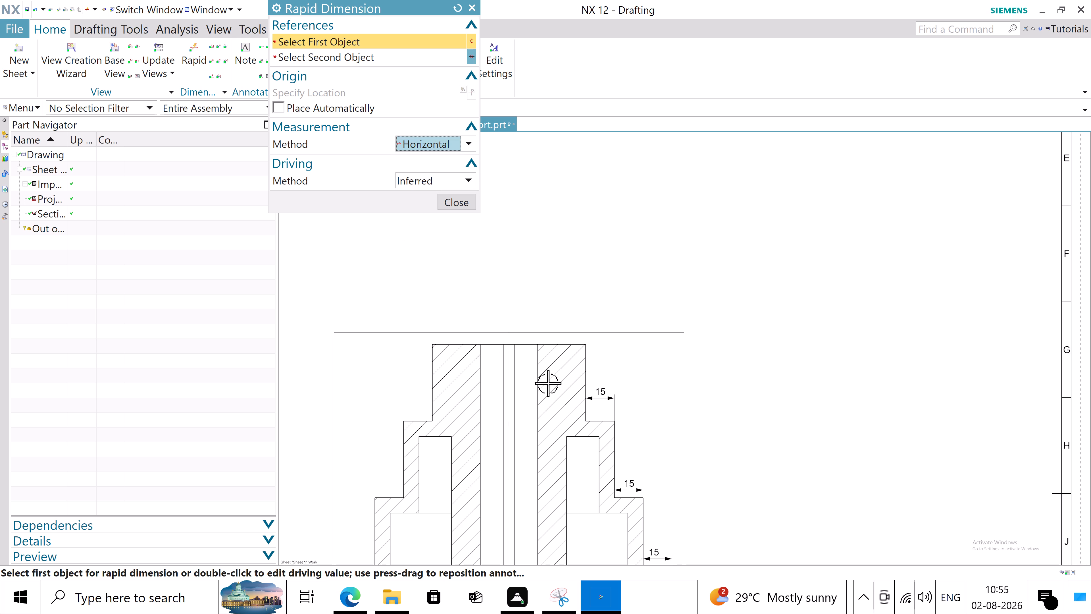
pyautogui.click(538, 343)
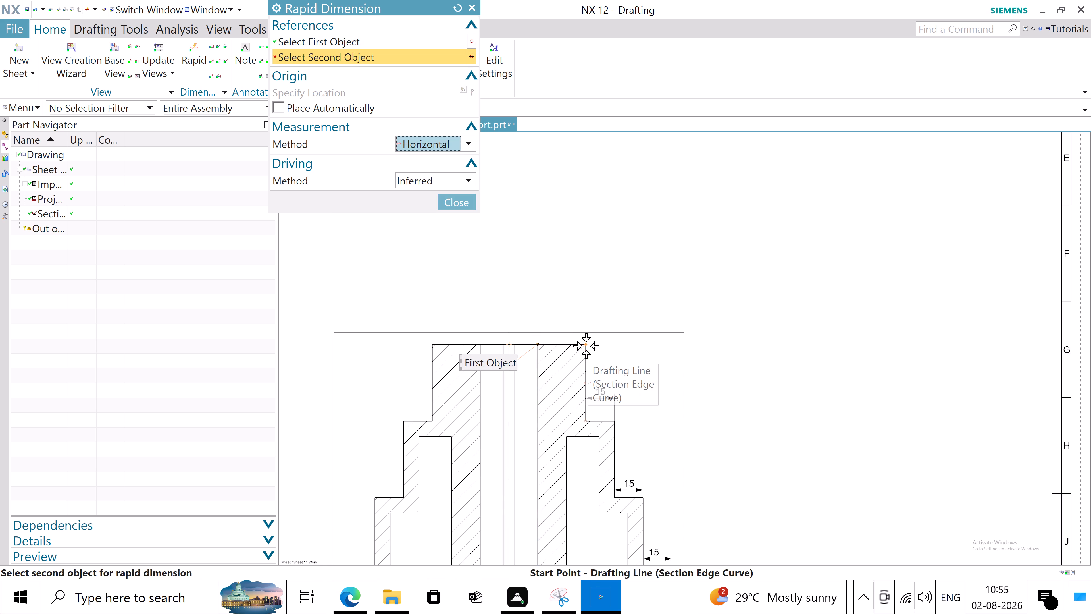
pyautogui.click(586, 346)
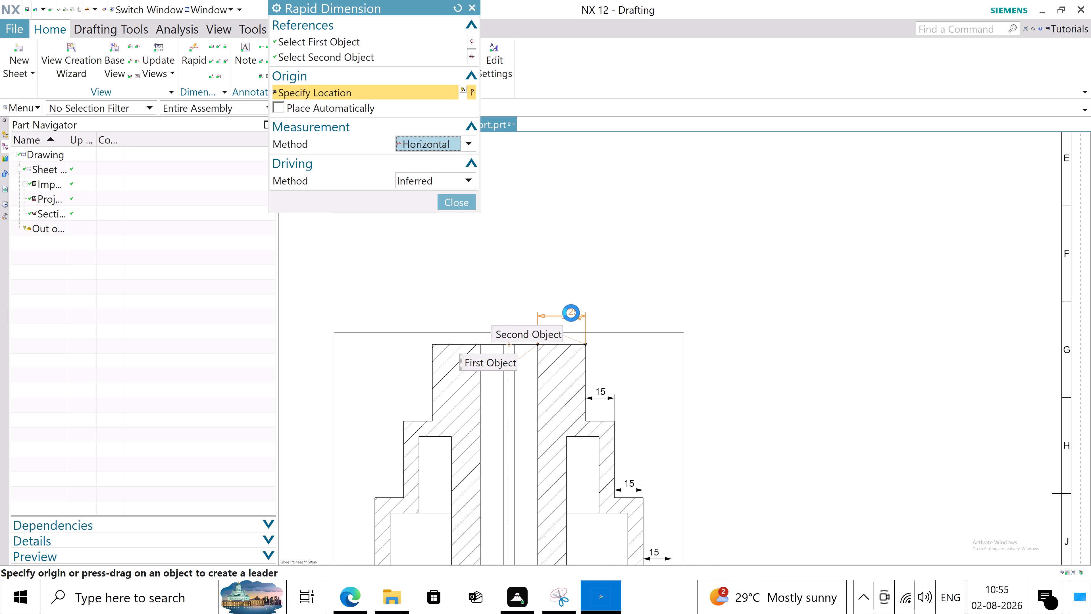
pyautogui.click(571, 313)
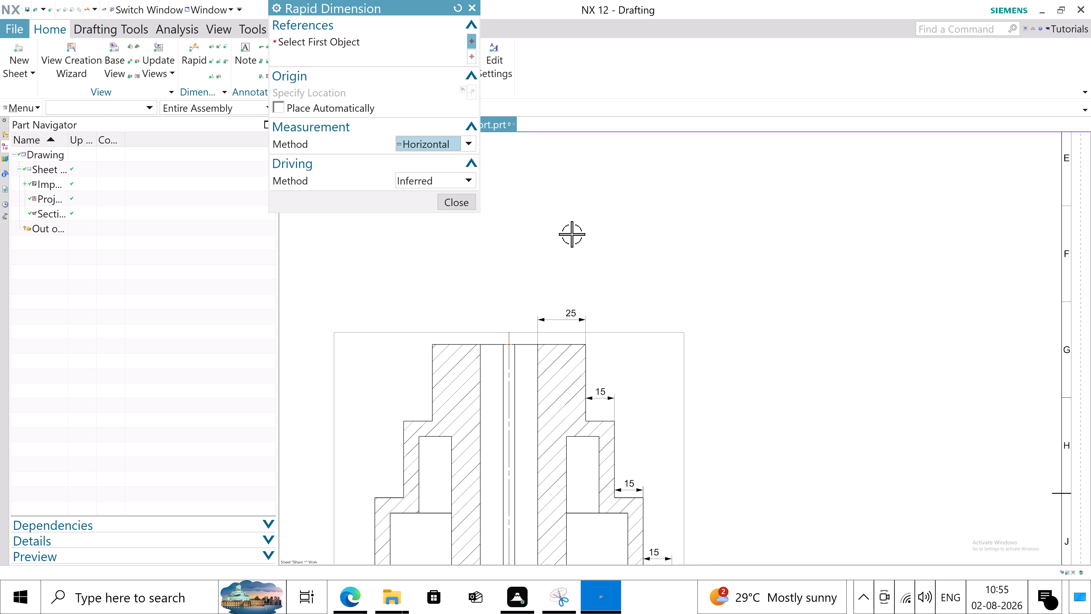
pyautogui.click(464, 201)
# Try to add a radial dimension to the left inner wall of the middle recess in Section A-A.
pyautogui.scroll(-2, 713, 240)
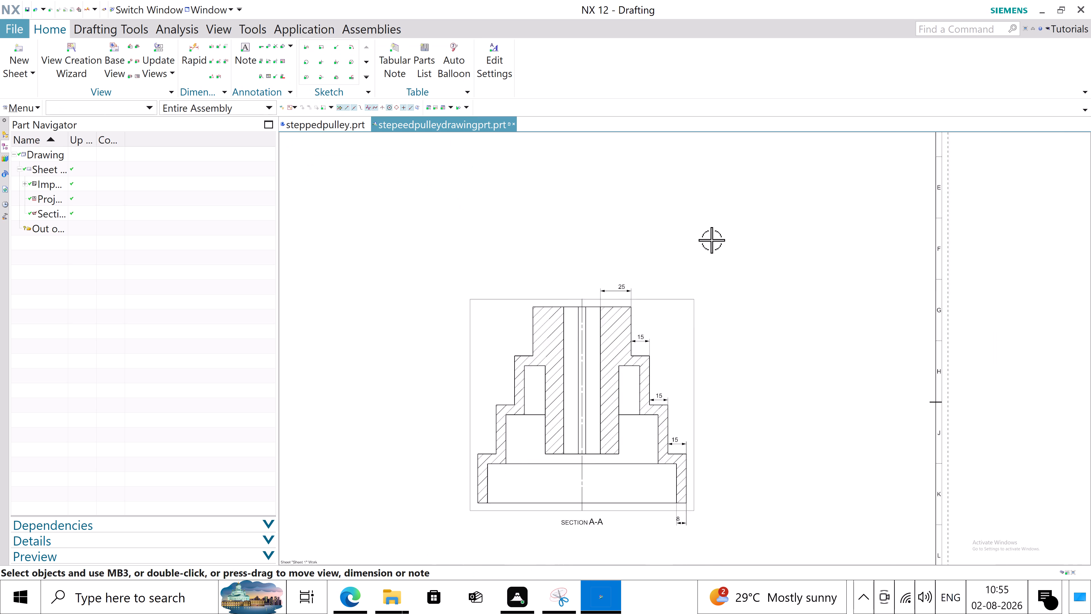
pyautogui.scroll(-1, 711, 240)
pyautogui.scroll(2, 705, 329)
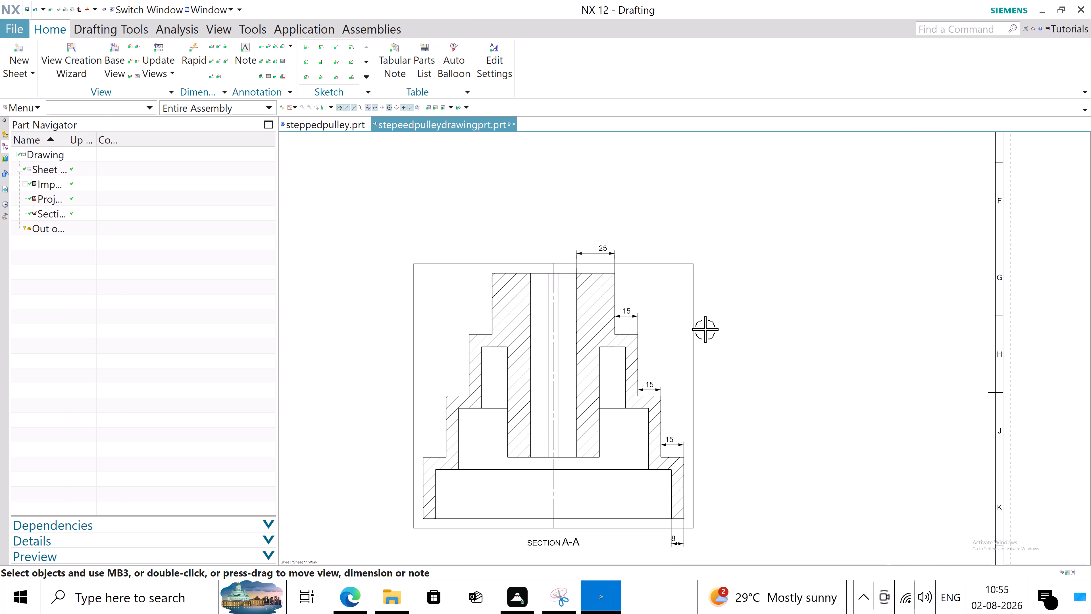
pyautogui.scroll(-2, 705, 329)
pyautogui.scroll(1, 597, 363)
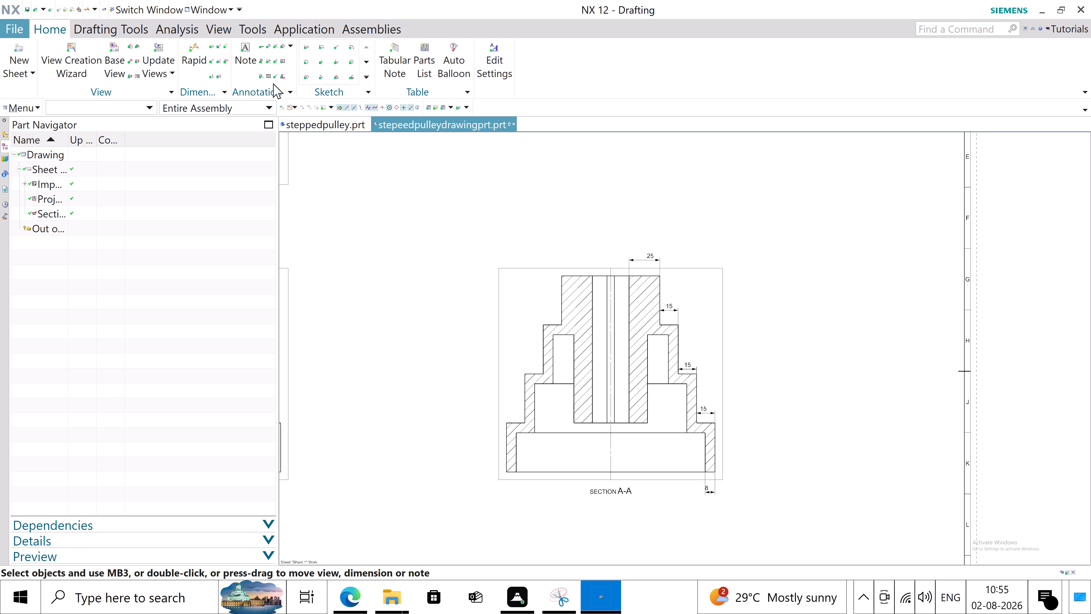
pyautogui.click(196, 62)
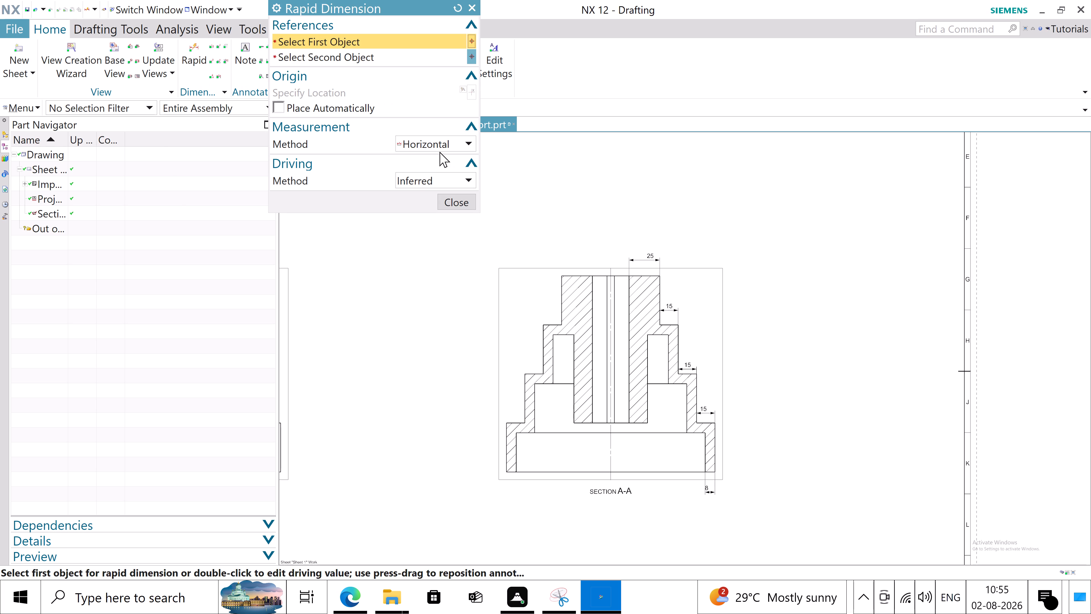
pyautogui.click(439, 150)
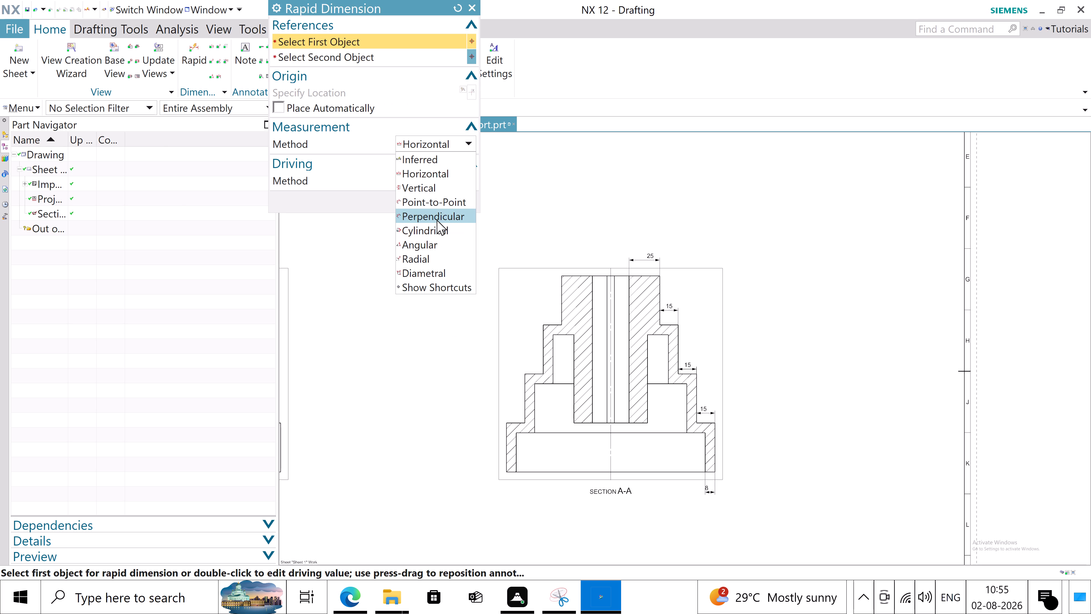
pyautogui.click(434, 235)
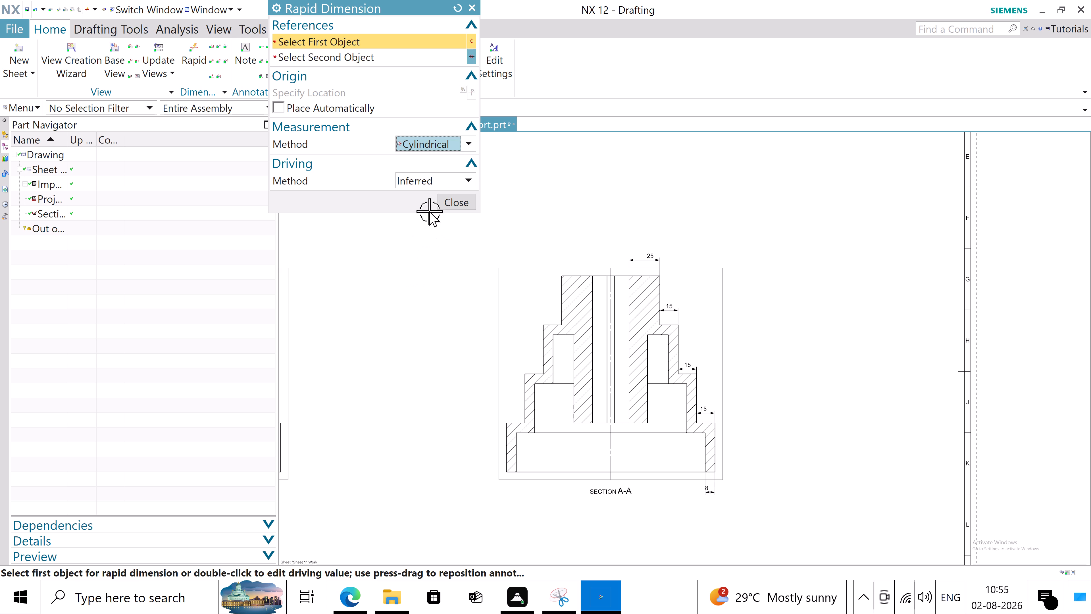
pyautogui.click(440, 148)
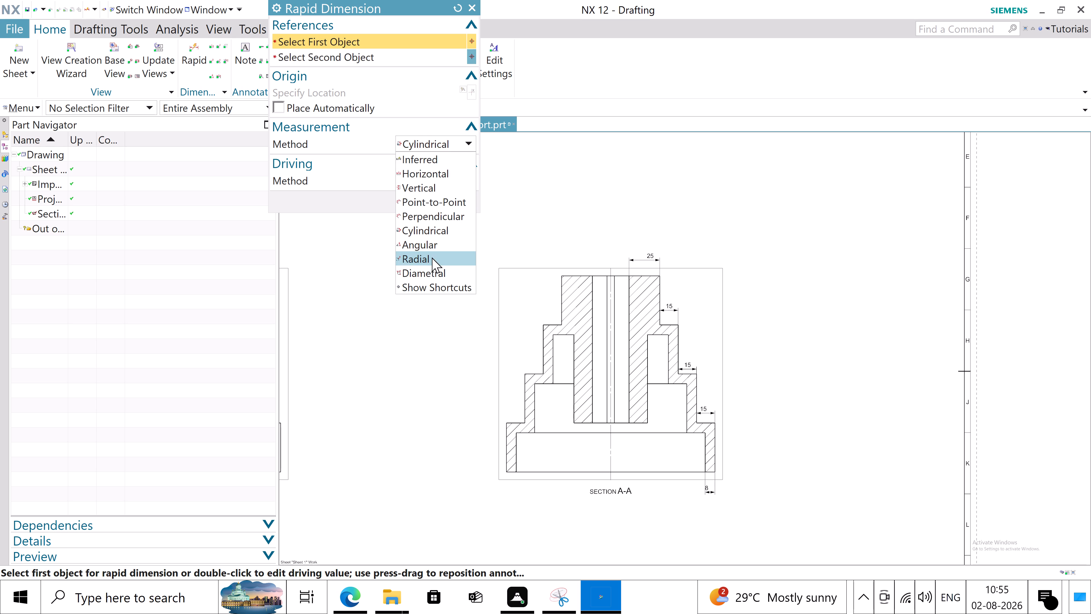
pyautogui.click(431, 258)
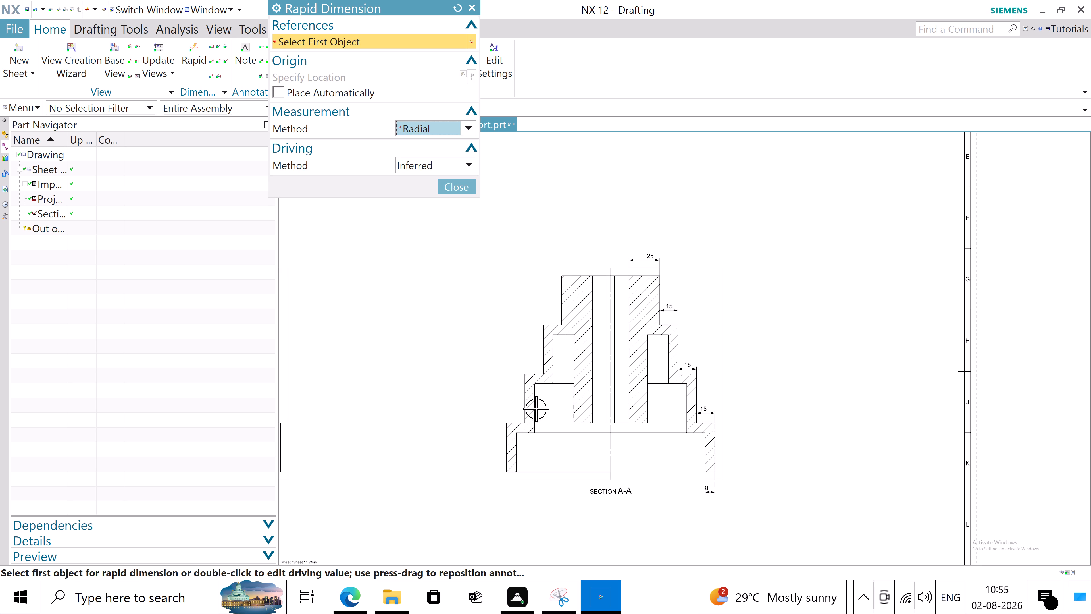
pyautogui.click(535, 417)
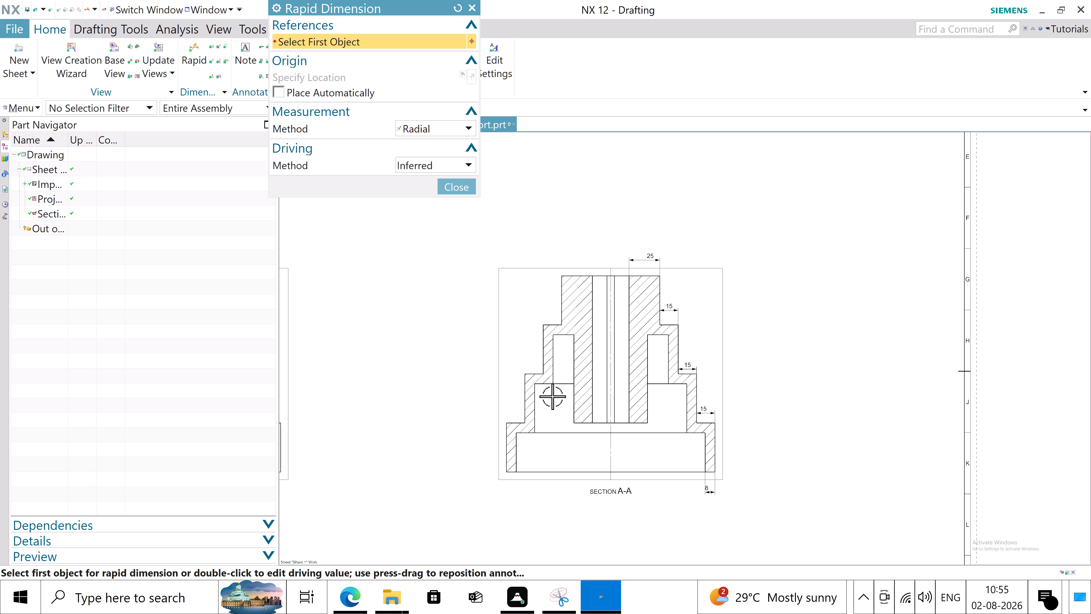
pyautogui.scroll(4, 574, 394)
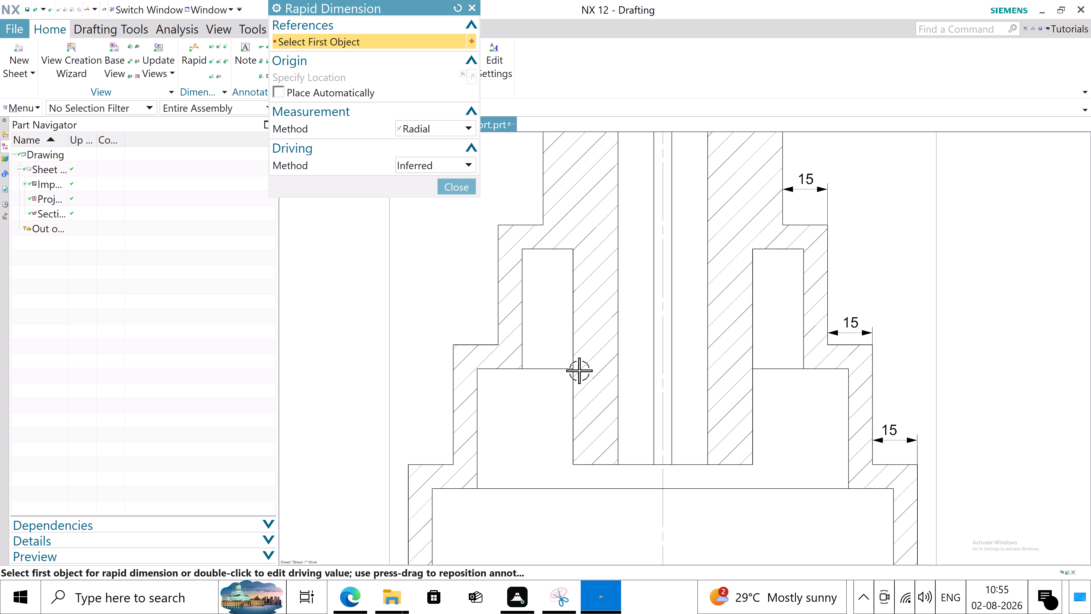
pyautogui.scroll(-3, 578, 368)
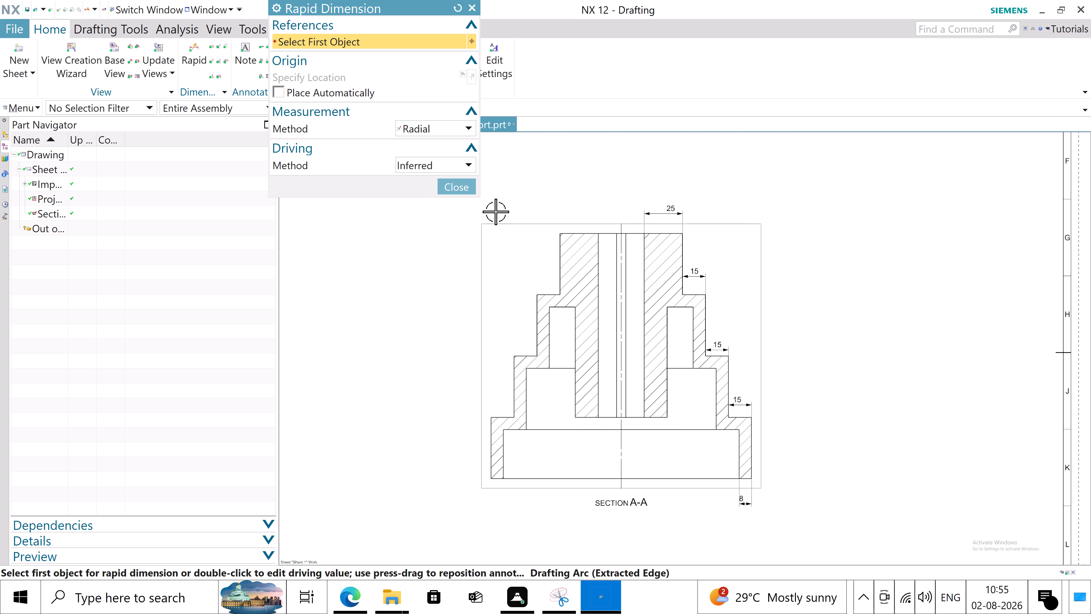
# Add a cylindrical dimension from the middle recess's left inner wall to the centerline in Section A-A, placing it inside the recess.
pyautogui.click(440, 122)
pyautogui.click(418, 214)
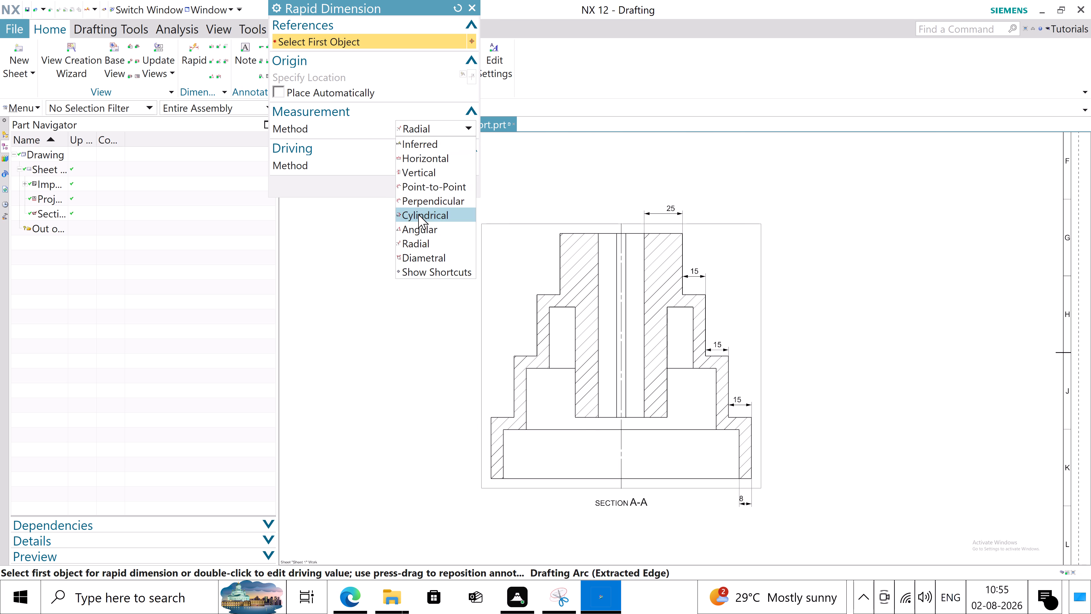
pyautogui.click(523, 393)
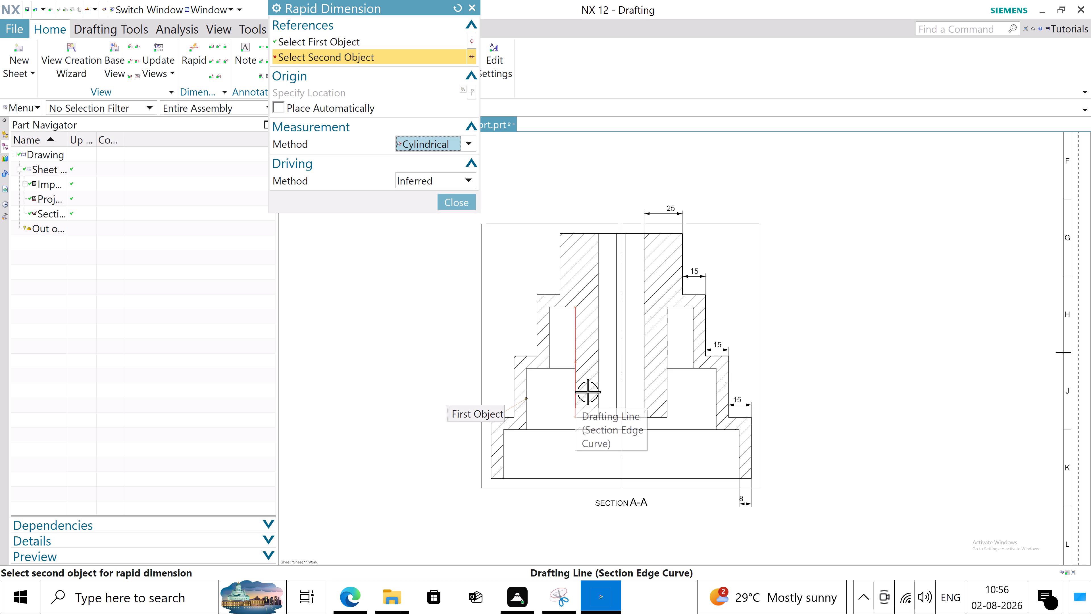
pyautogui.click(623, 395)
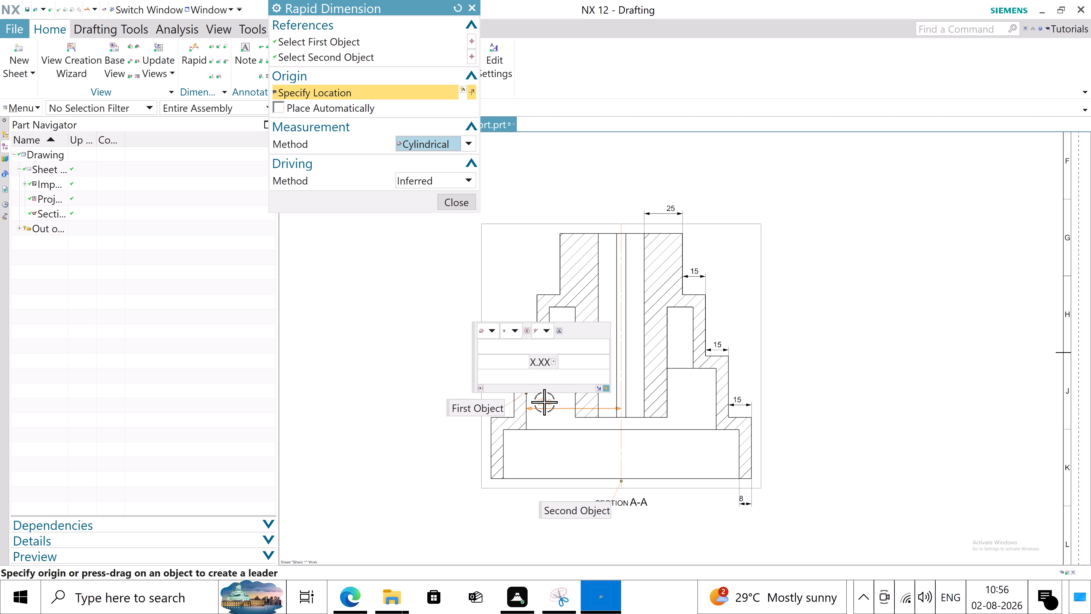
pyautogui.click(544, 402)
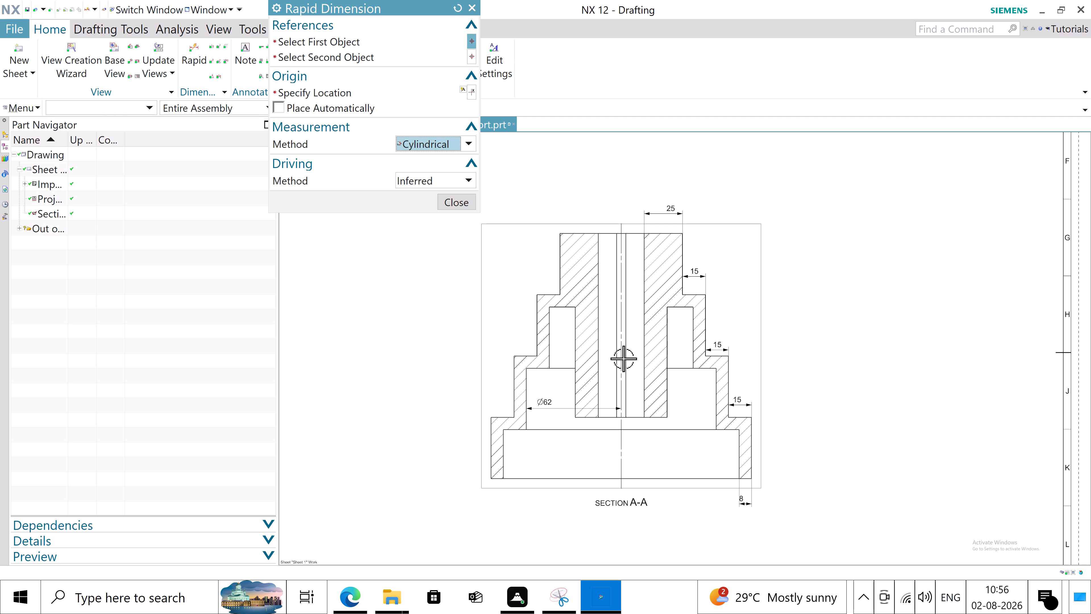
pyautogui.click(465, 198)
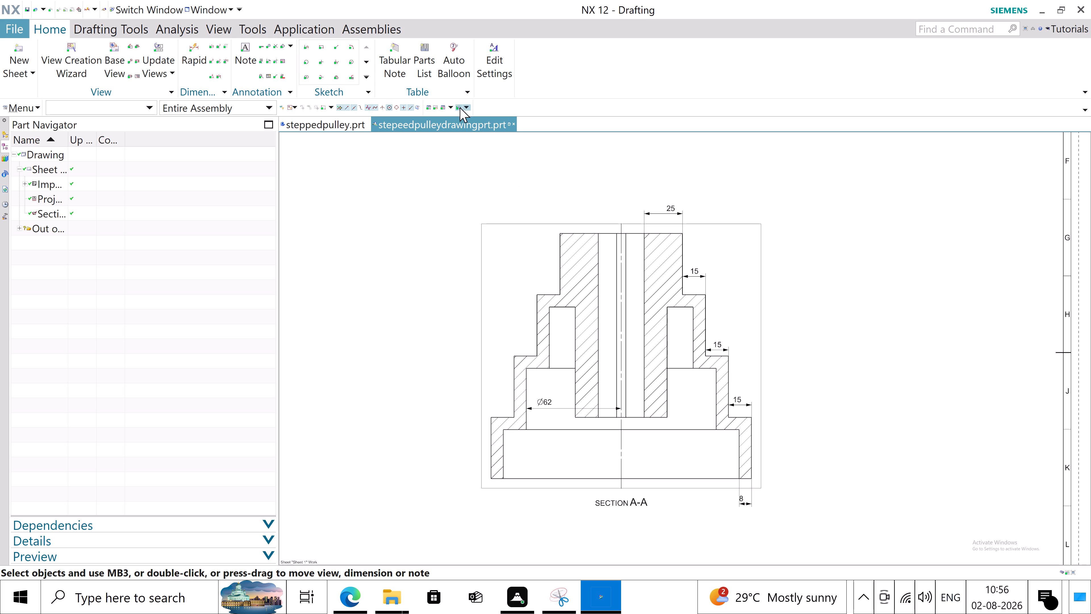
# Add cylindrical dimensions from the centerline to the left outer walls of the base and the step above, placed below and left of Section A-A.
pyautogui.click(185, 65)
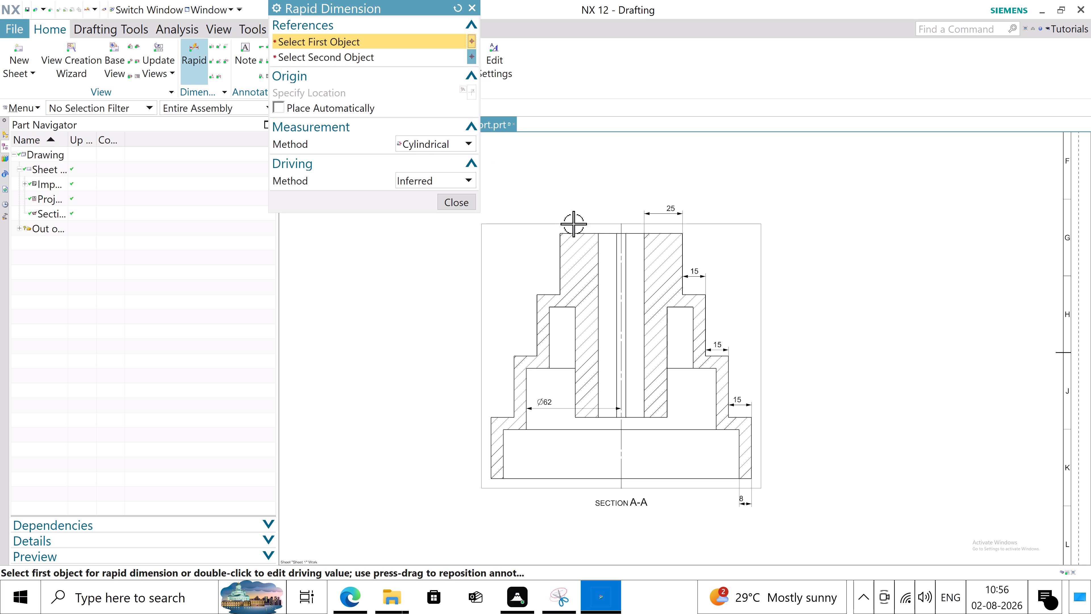
pyautogui.click(622, 242)
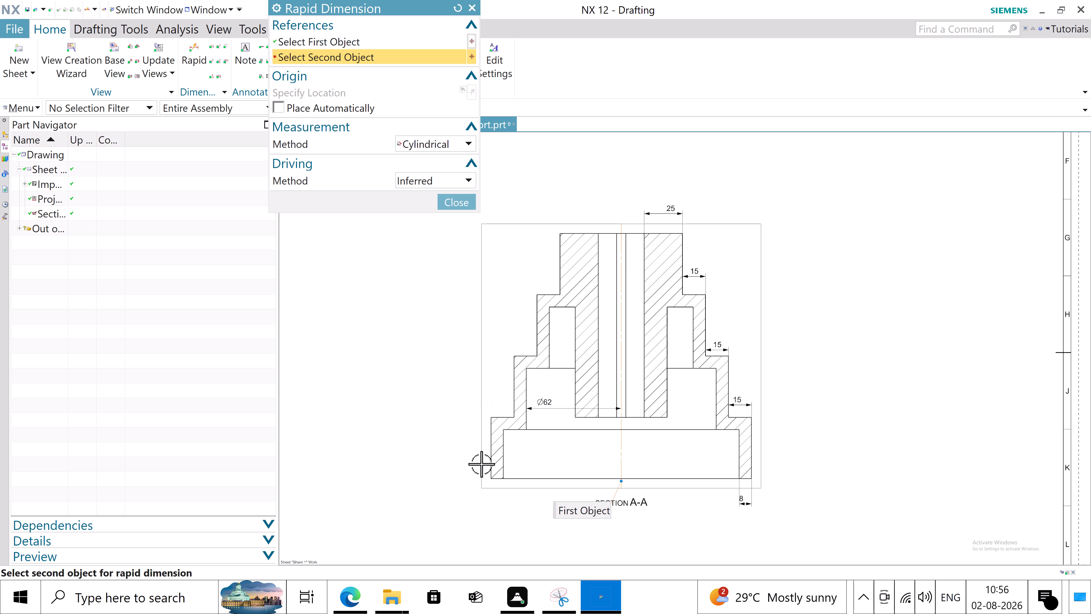
pyautogui.click(492, 444)
pyautogui.click(523, 502)
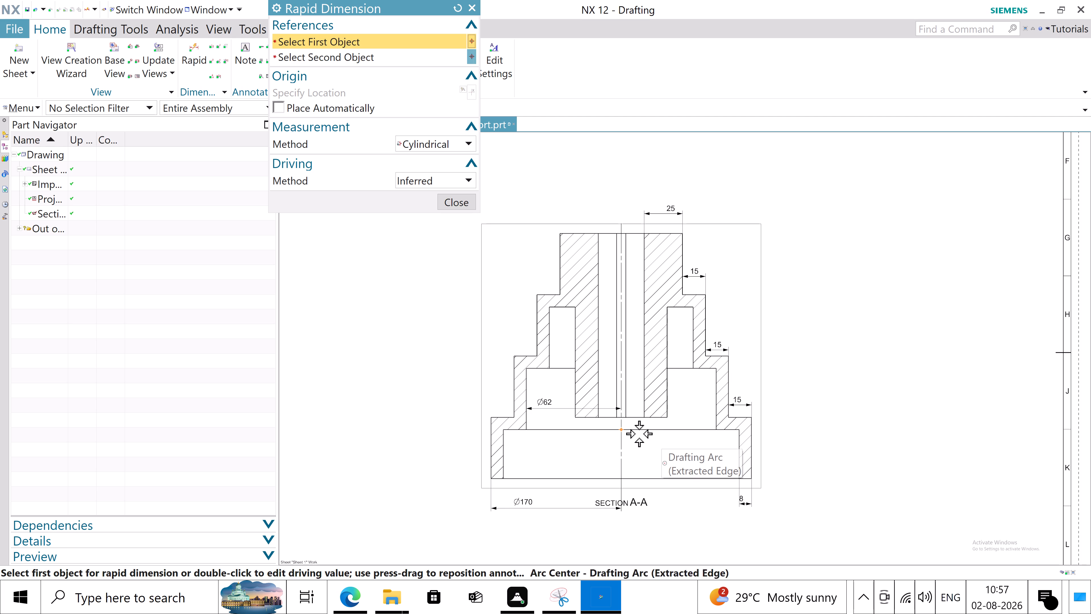
pyautogui.click(624, 394)
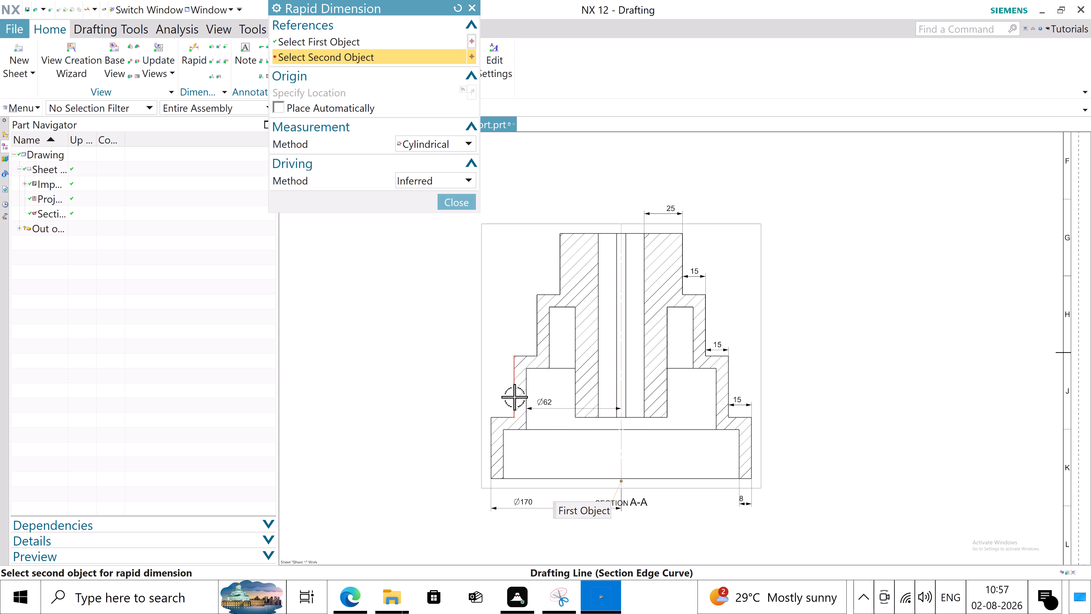
pyautogui.click(514, 397)
pyautogui.click(451, 389)
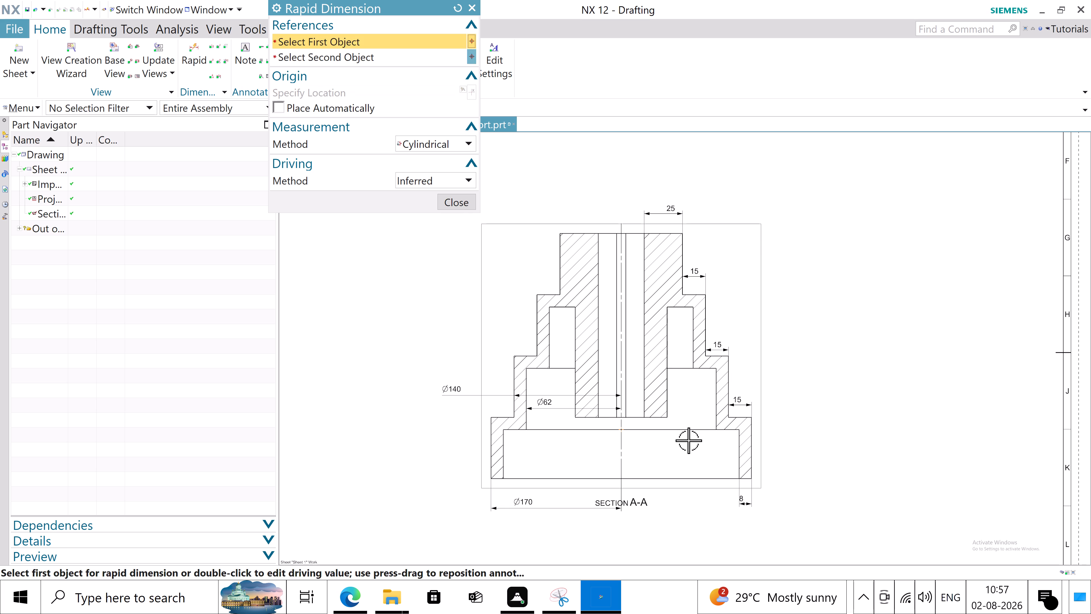
# Add a horizontal wall-thickness dimension to the left wall of the step above the base in Section A-A, placing it above that step.
pyautogui.scroll(2, 688, 441)
pyautogui.scroll(-1, 688, 441)
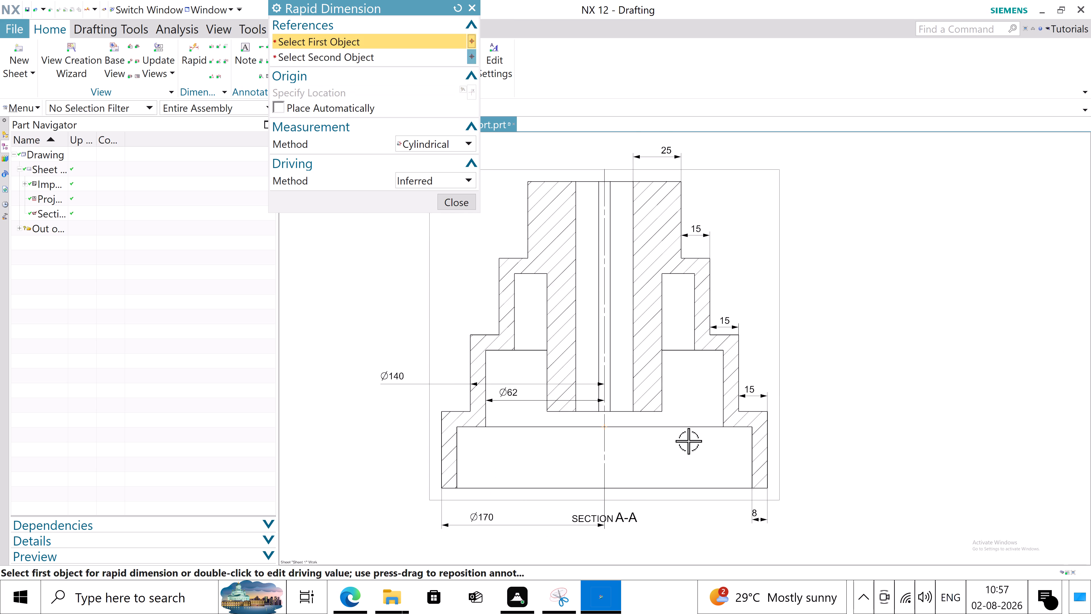
pyautogui.scroll(-1, 688, 441)
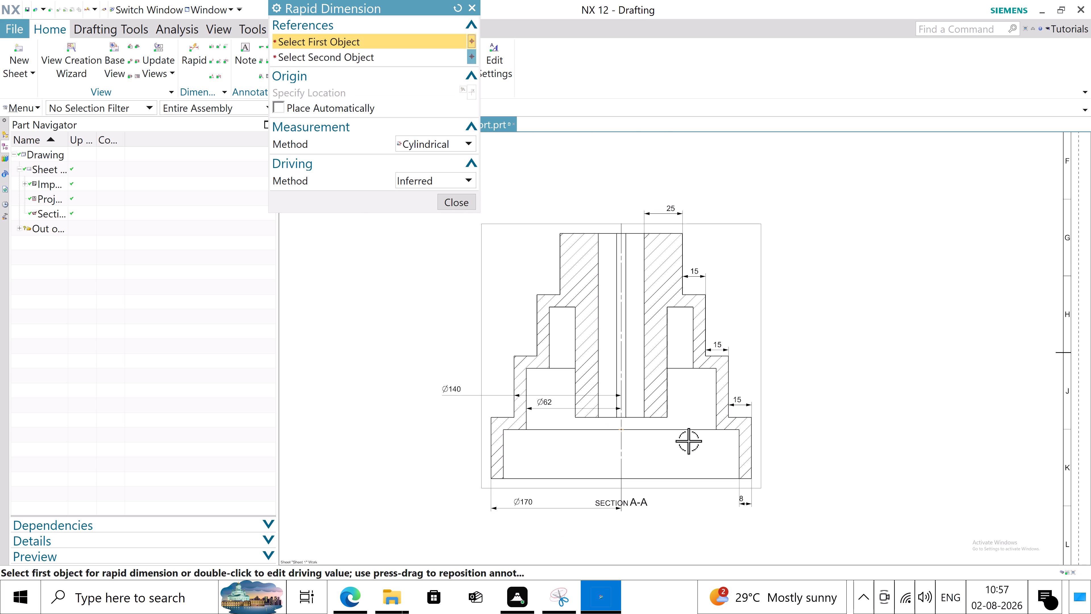
pyautogui.scroll(2, 552, 402)
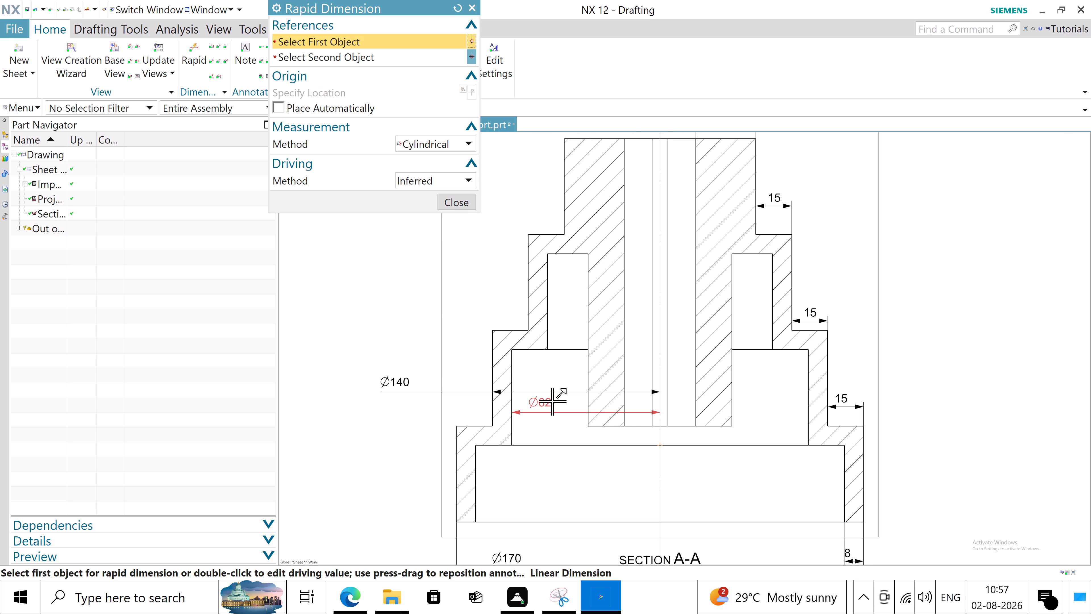
pyautogui.click(493, 331)
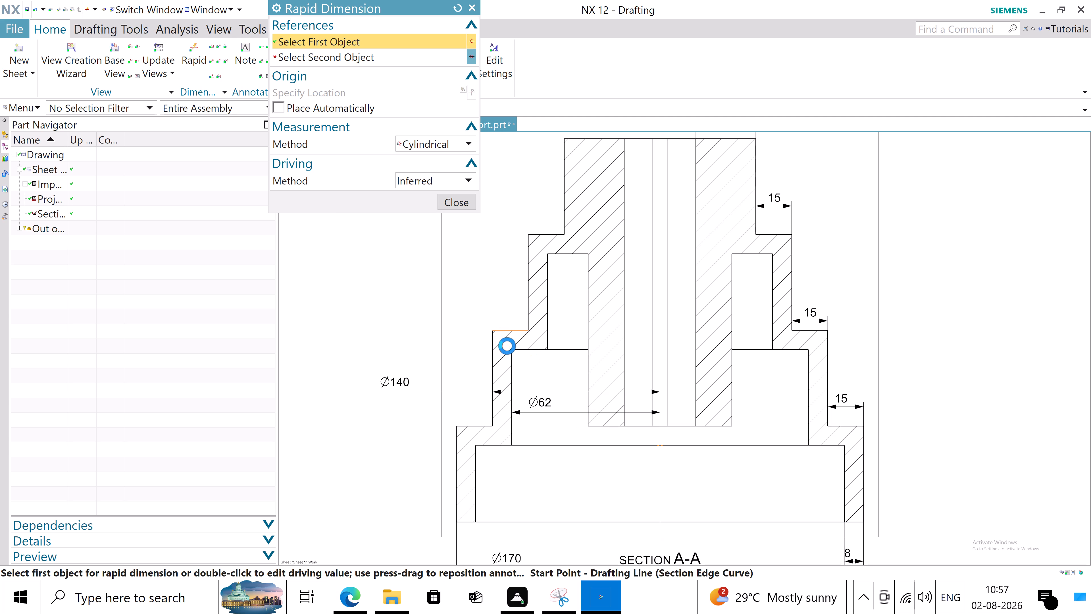
pyautogui.click(510, 348)
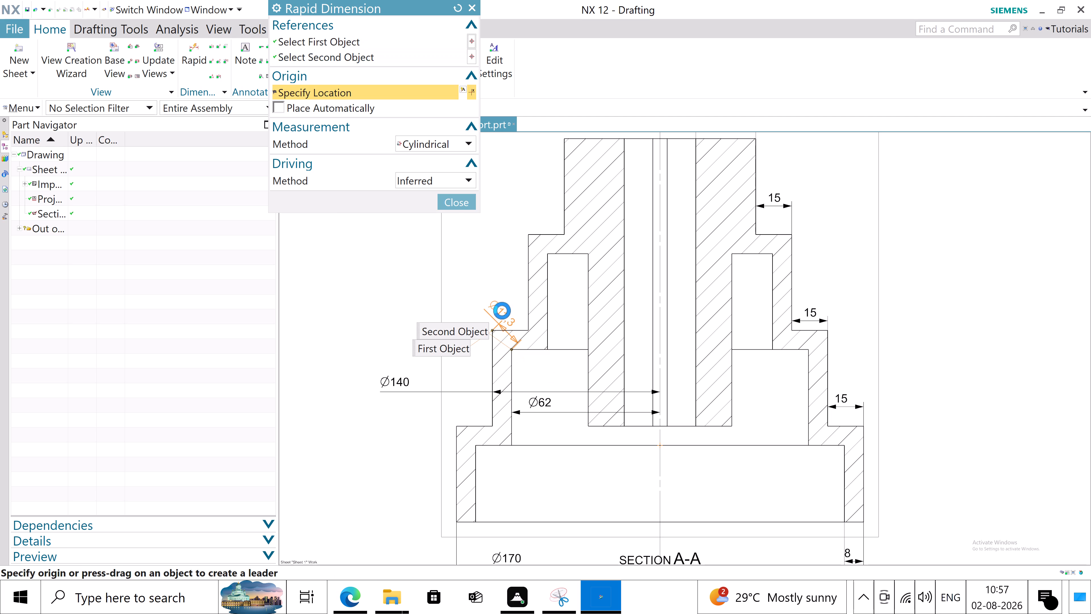
pyautogui.click(459, 142)
pyautogui.click(447, 207)
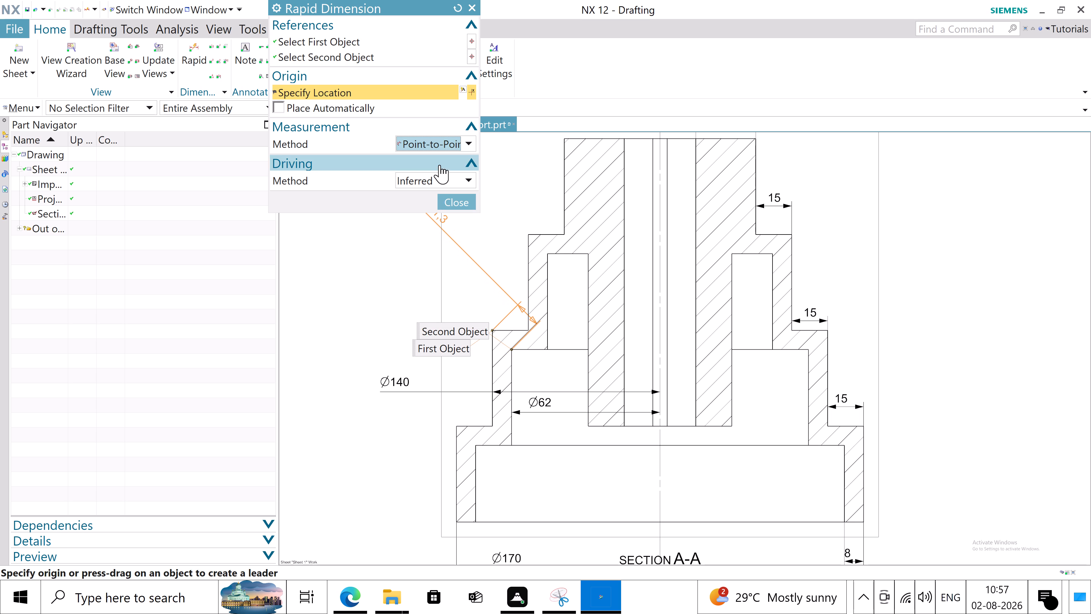
pyautogui.click(443, 143)
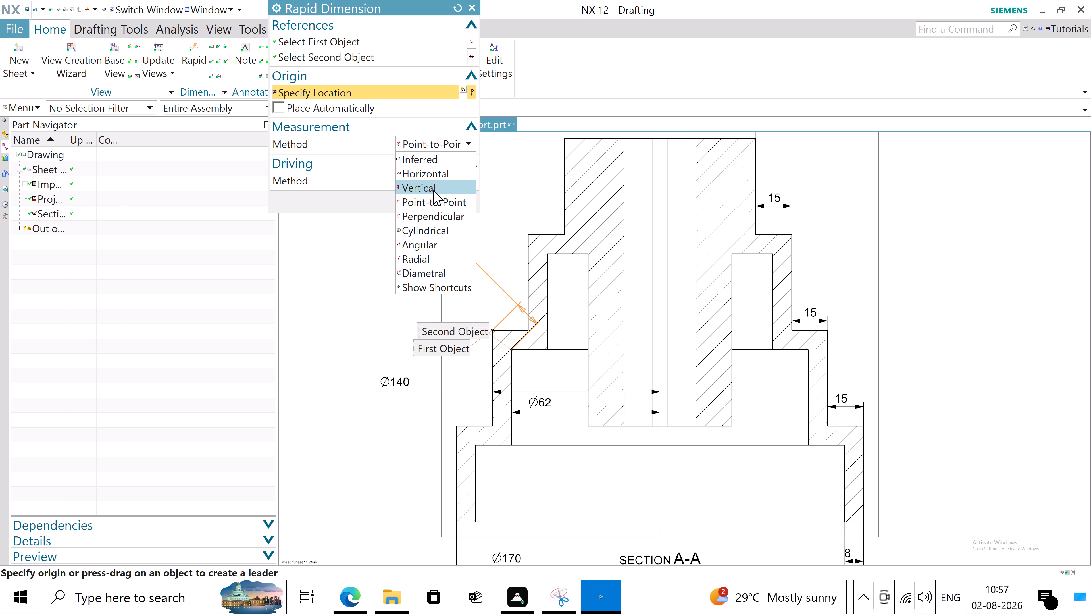
pyautogui.click(434, 179)
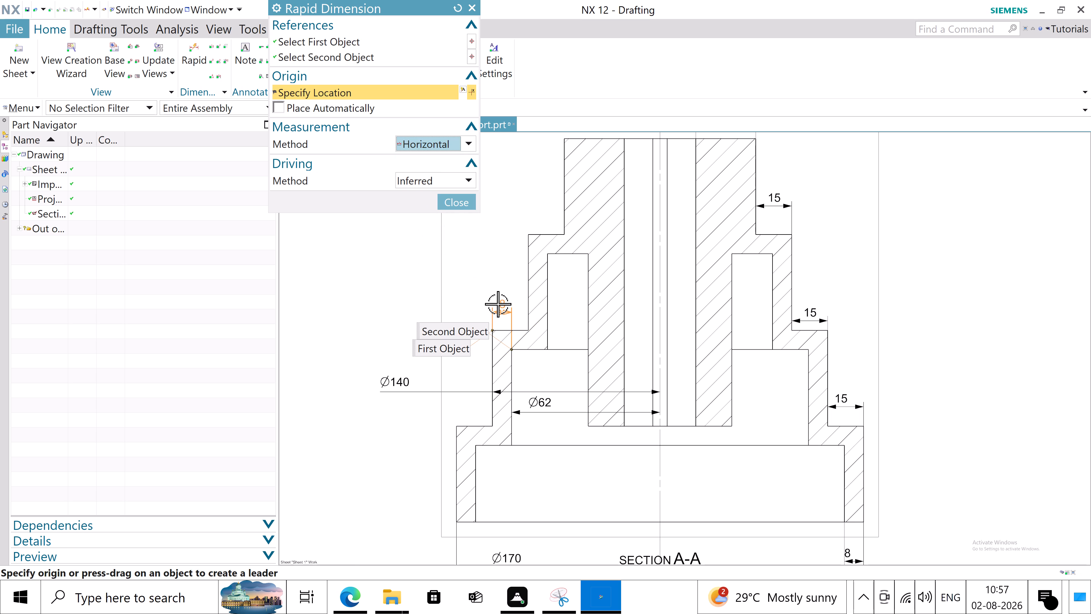
pyautogui.click(498, 304)
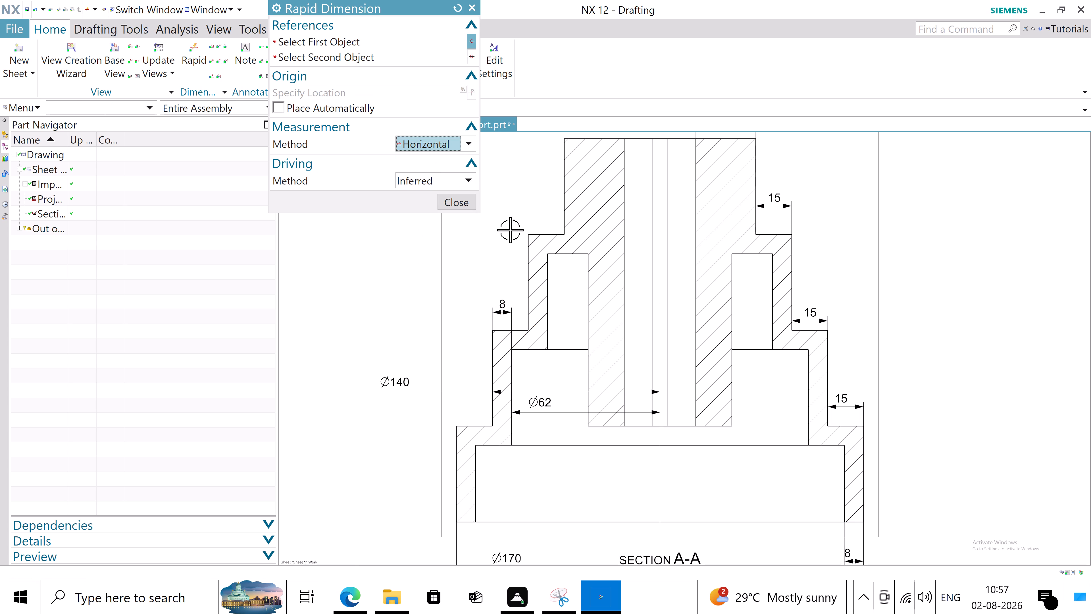
pyautogui.click(458, 207)
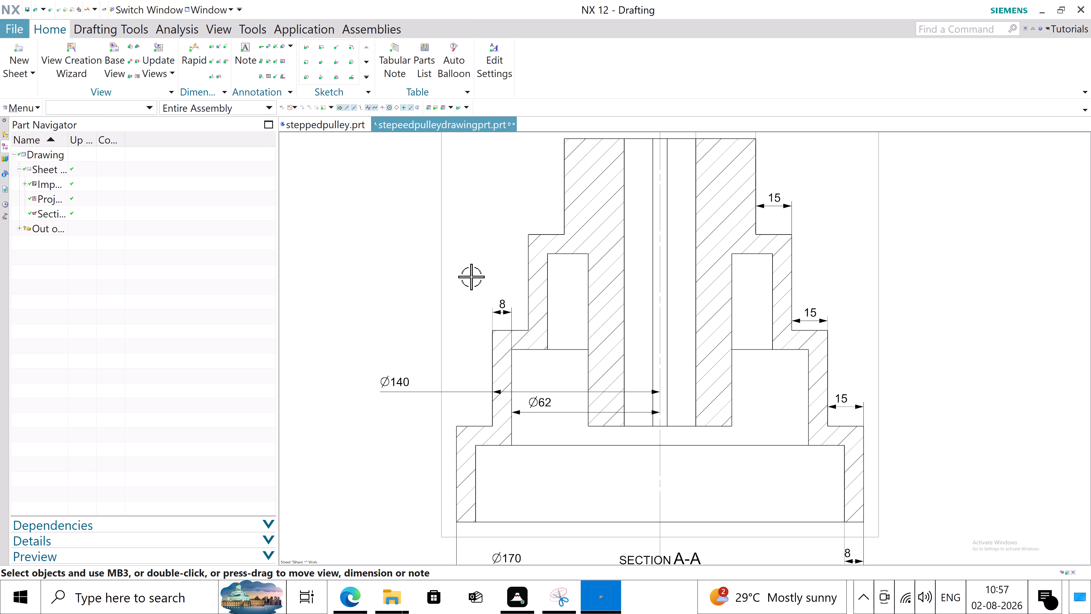
# Delete the Ø62, Ø140 and Ø170 cylindrical dimensions from Section A-A.
pyautogui.scroll(-1, 416, 362)
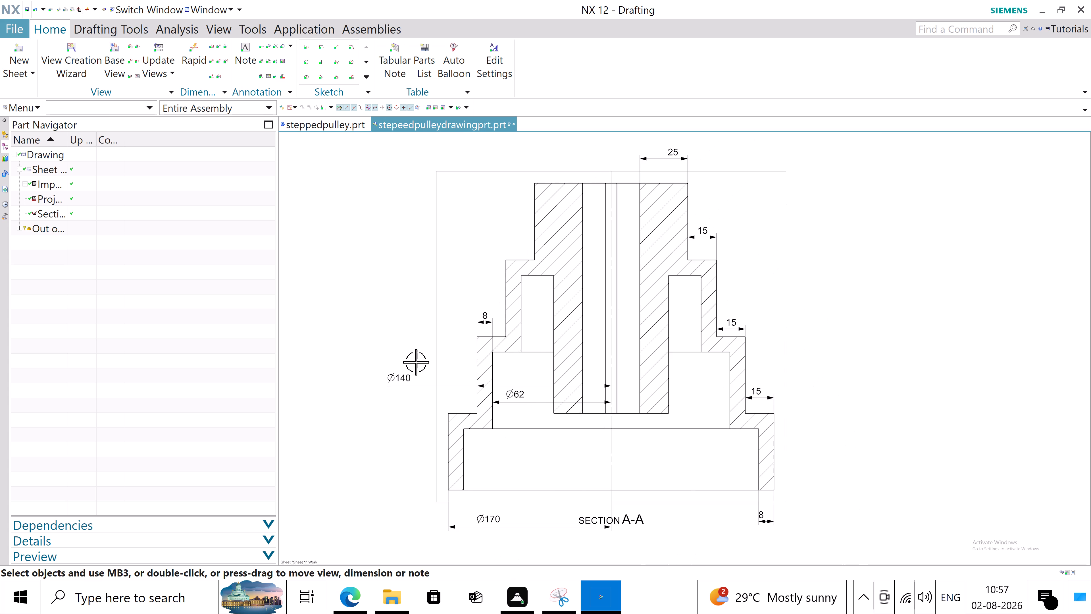
pyautogui.scroll(-1, 416, 362)
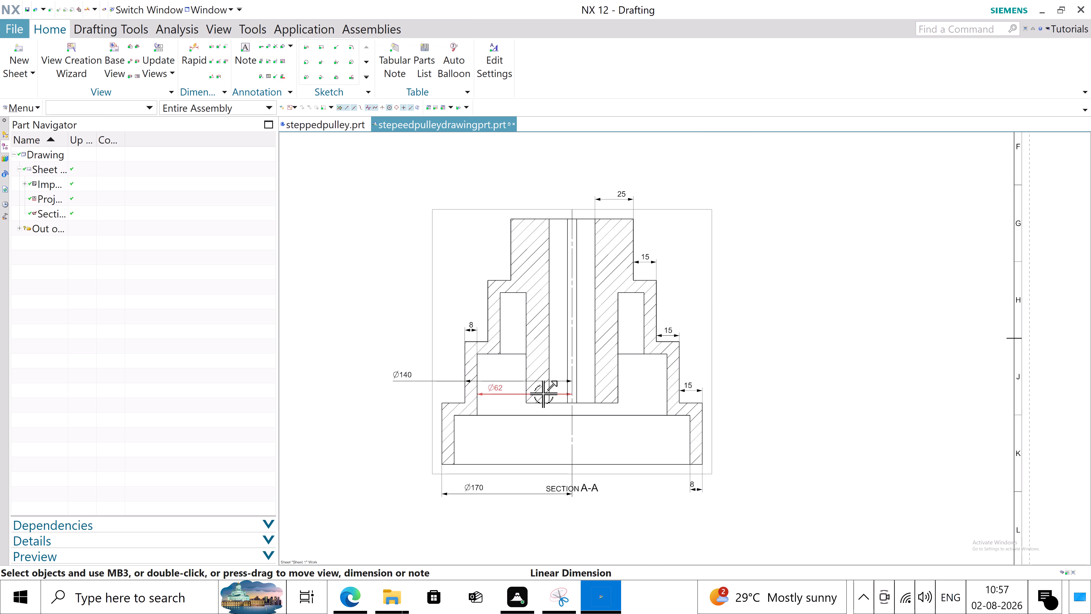
pyautogui.scroll(1, 543, 393)
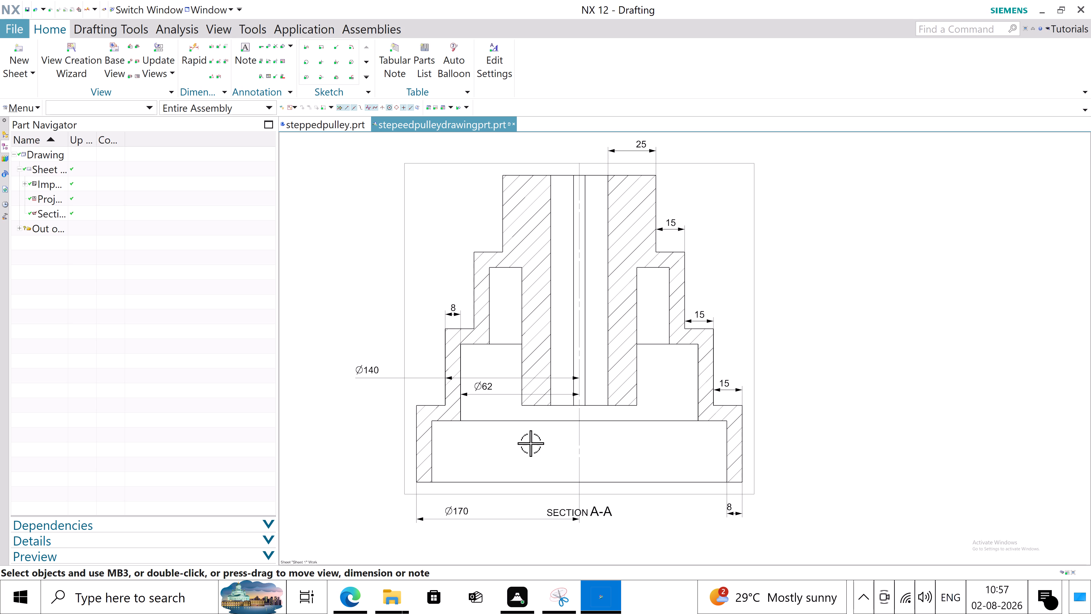
pyautogui.click(509, 395)
pyautogui.press('Delete')
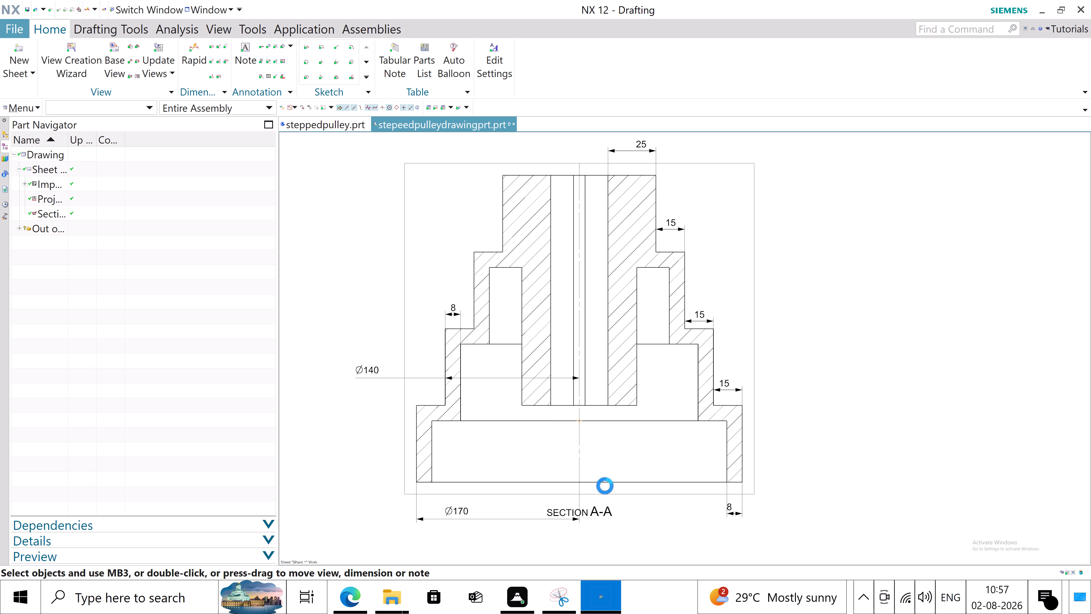
pyautogui.click(372, 374)
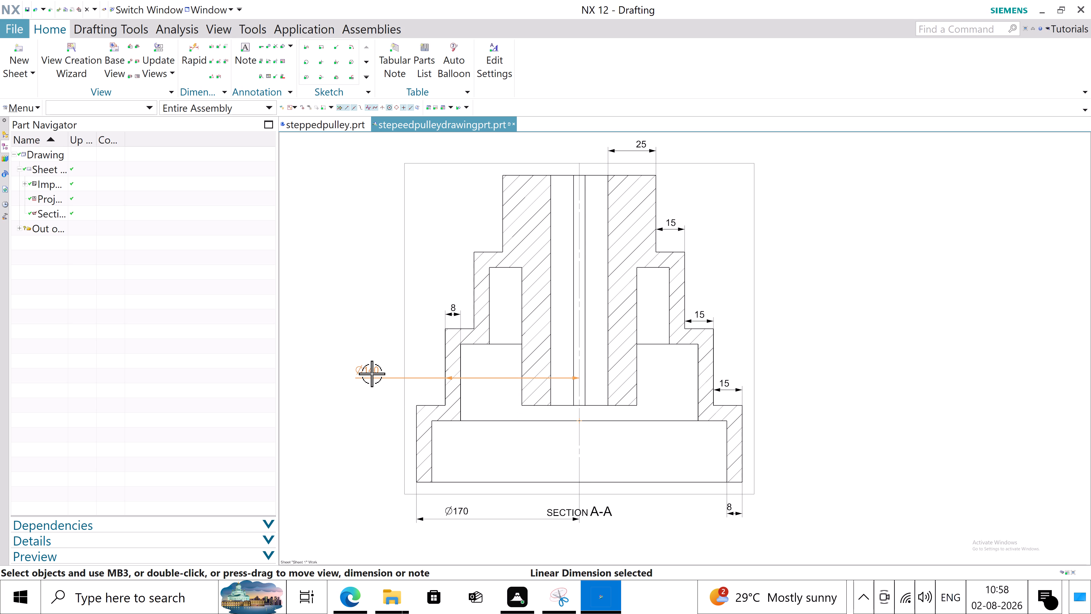
pyautogui.press('Delete')
pyautogui.click(461, 517)
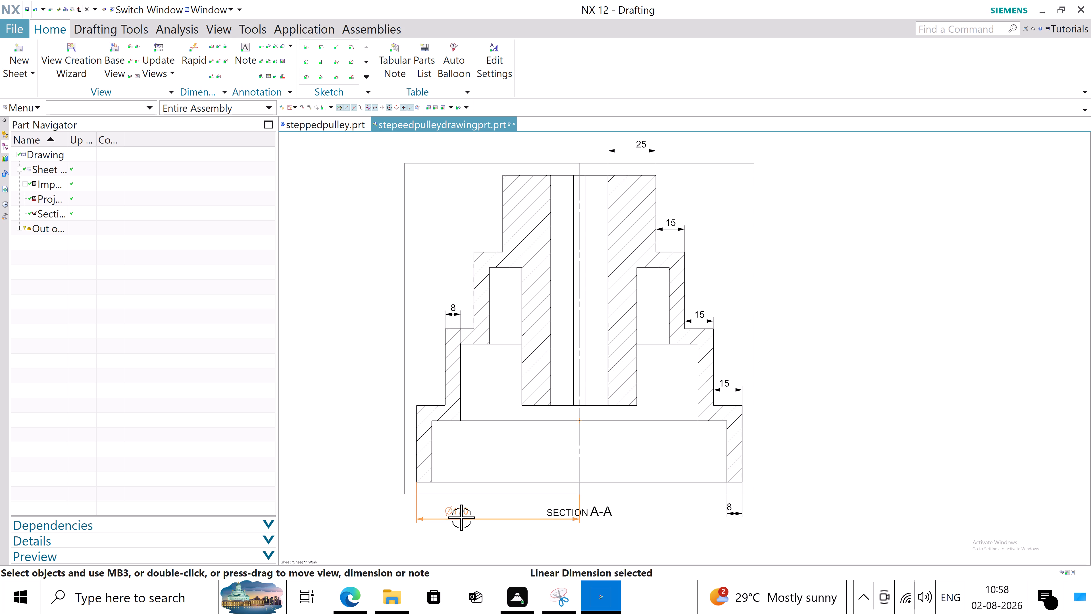
pyautogui.press('Delete')
# Move the SECTION A-A label farther below the view to make room for dimensions.
pyautogui.scroll(-2, 428, 211)
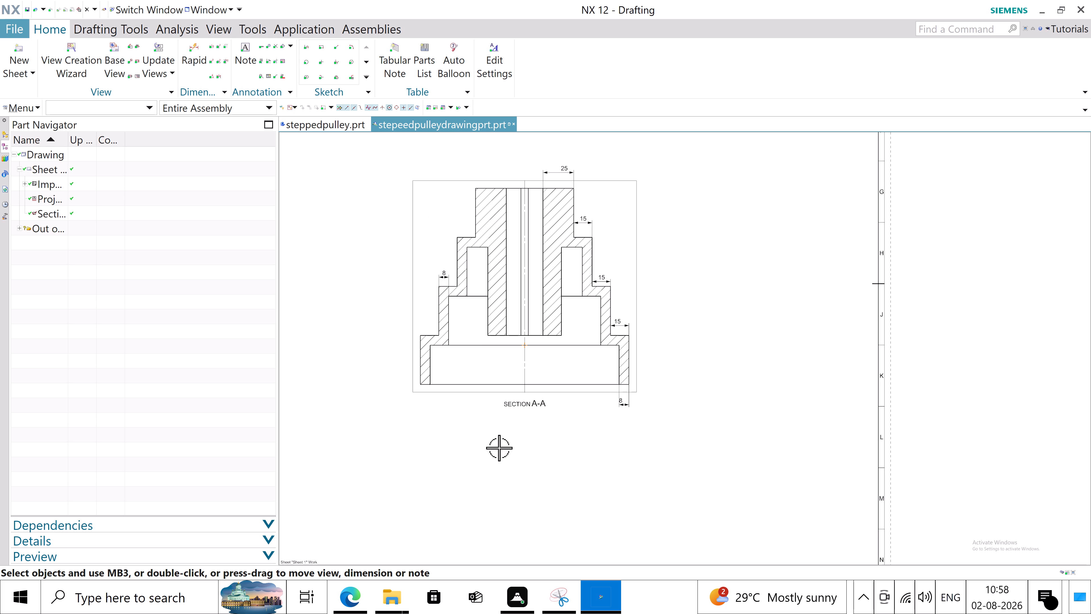
pyautogui.moveTo(520, 407); pyautogui.dragTo(520, 444)
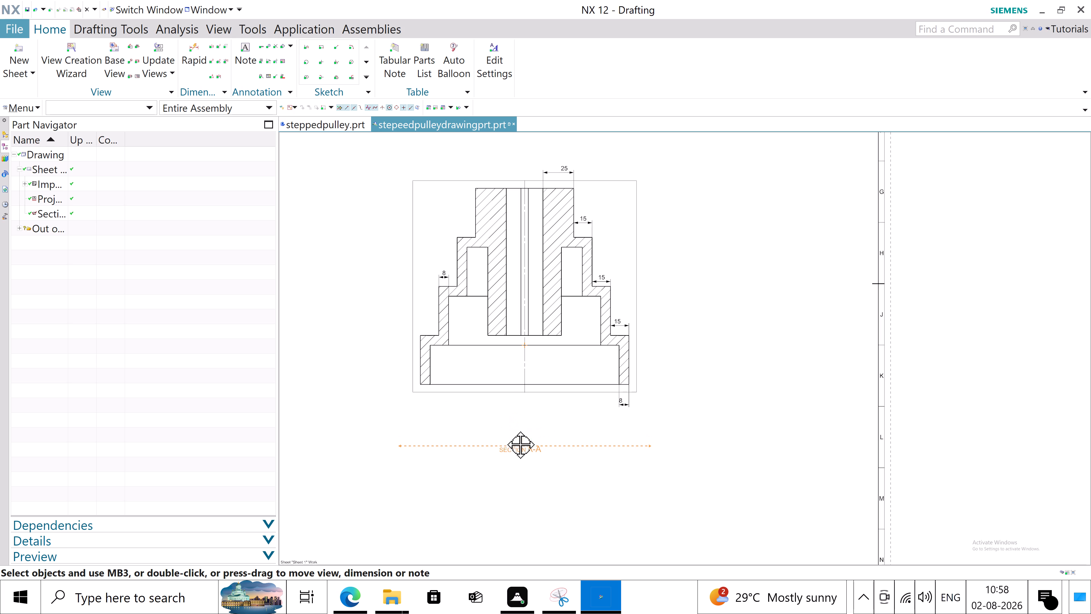
pyautogui.moveTo(520, 444); pyautogui.dragTo(520, 449)
pyautogui.click(506, 417)
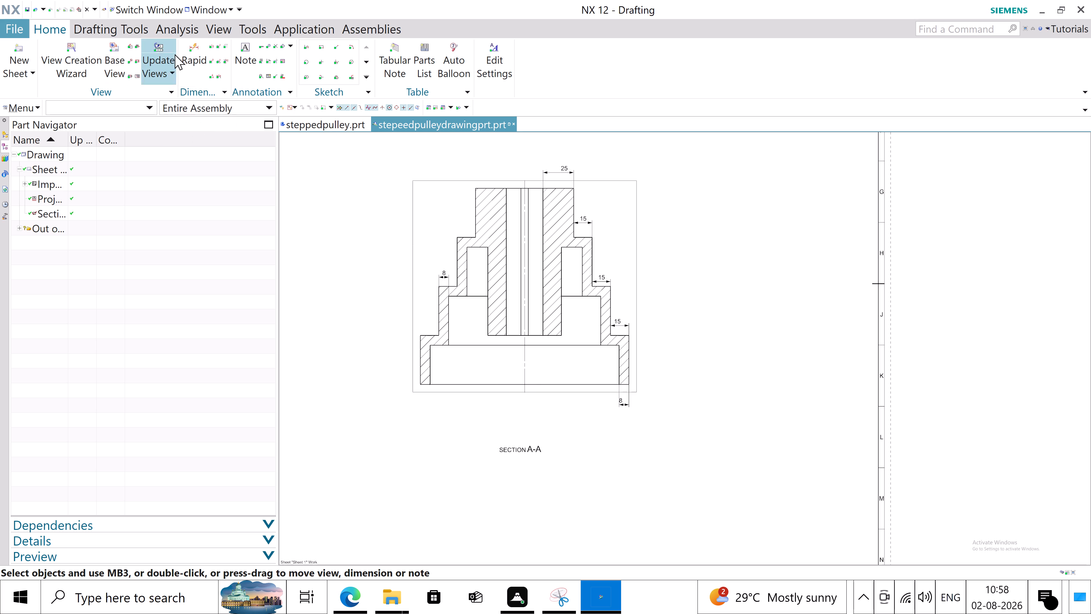
# Add a horizontal dimension across the full outer width of the base in Section A-A, placing it between the view and its label.
pyautogui.click(188, 52)
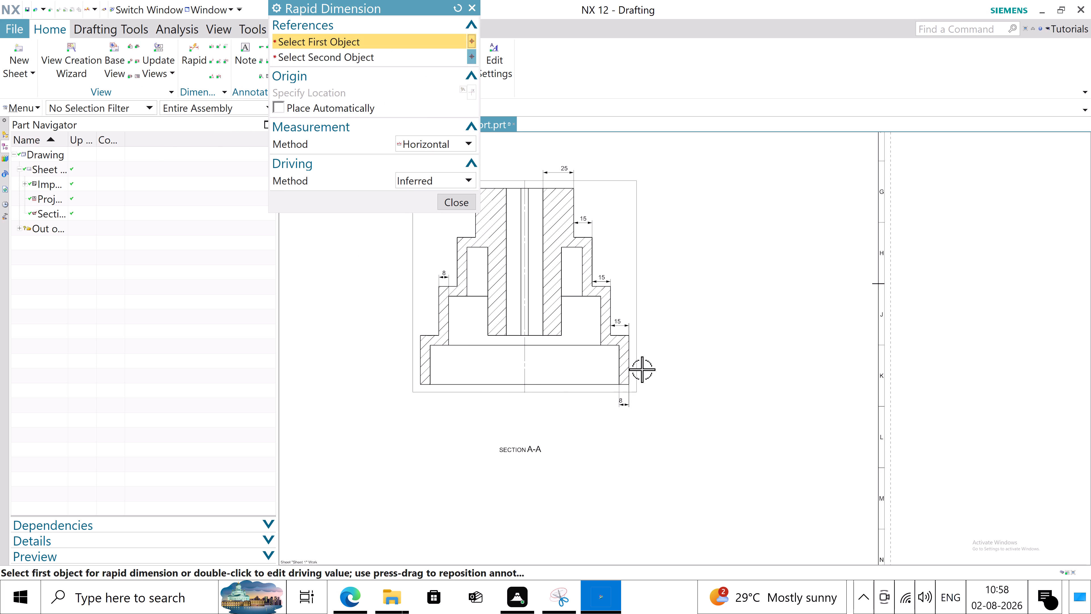
pyautogui.click(628, 362)
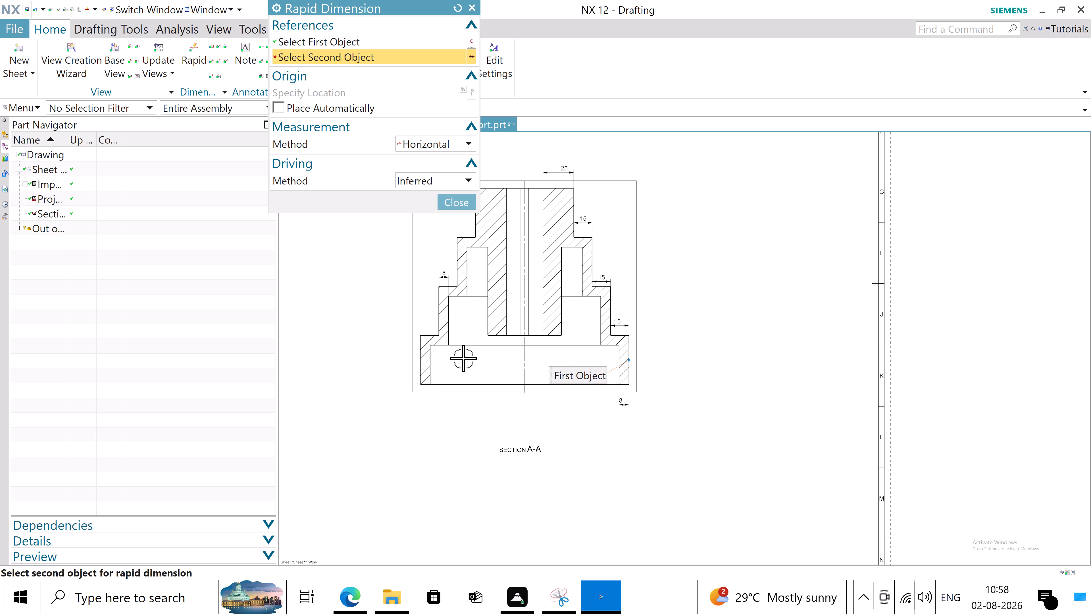
pyautogui.click(421, 358)
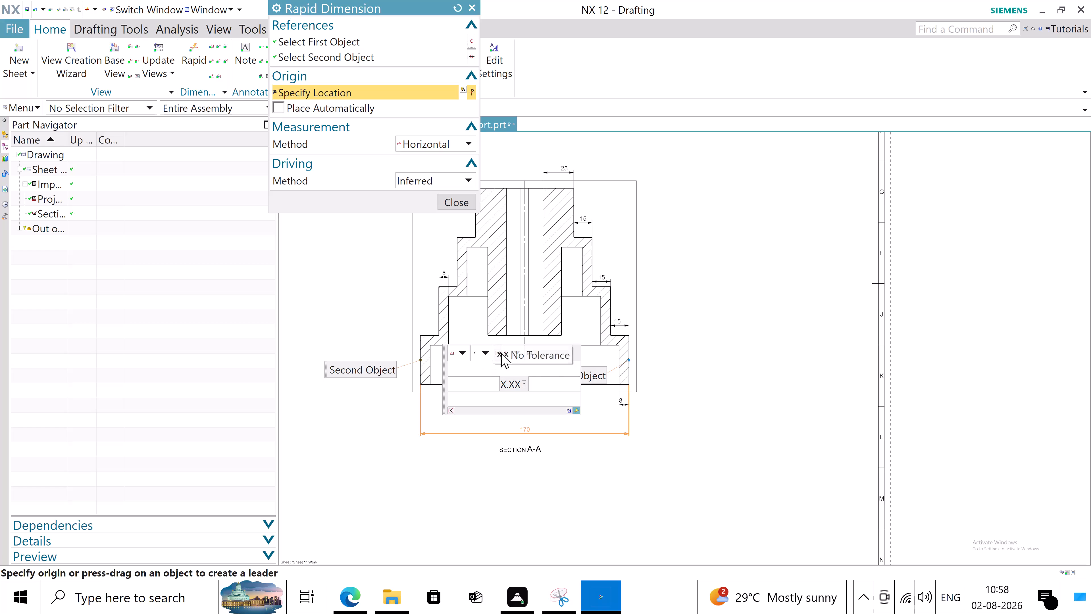
pyautogui.click(520, 351)
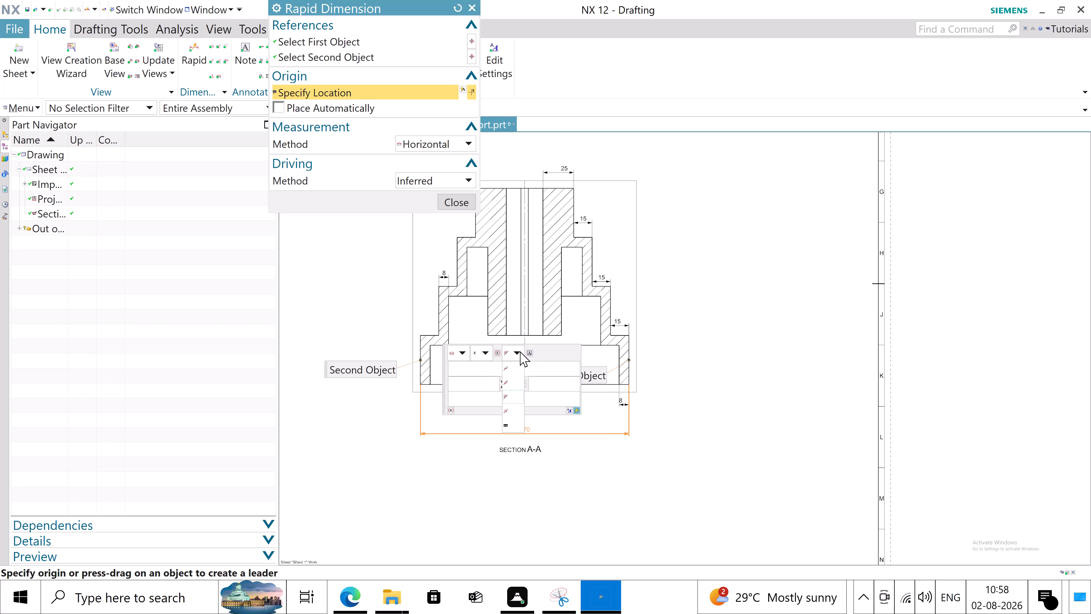
pyautogui.click(465, 351)
pyautogui.click(465, 351)
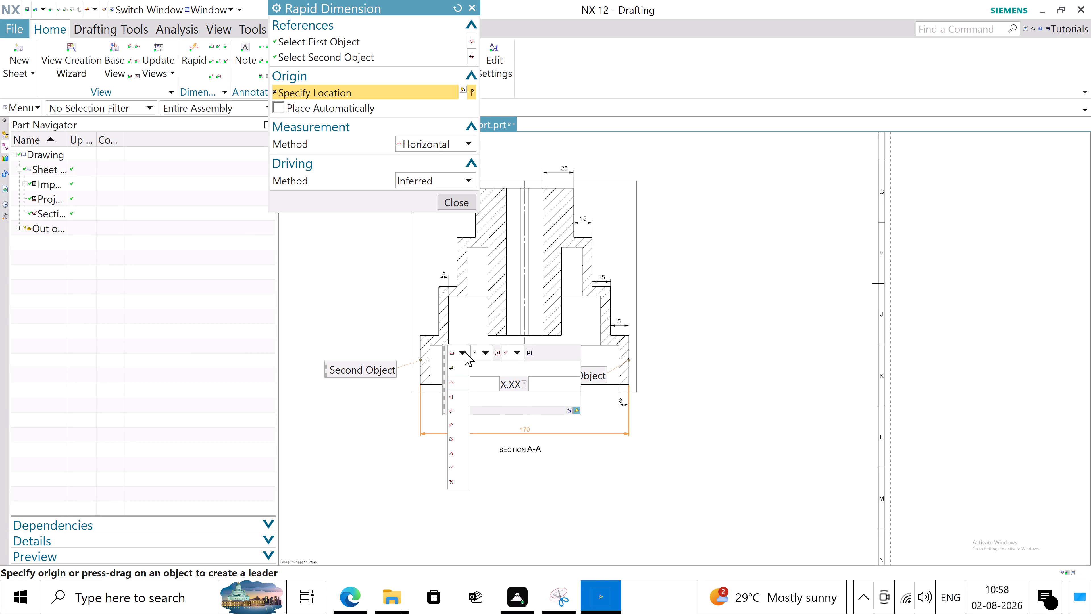
pyautogui.click(465, 351)
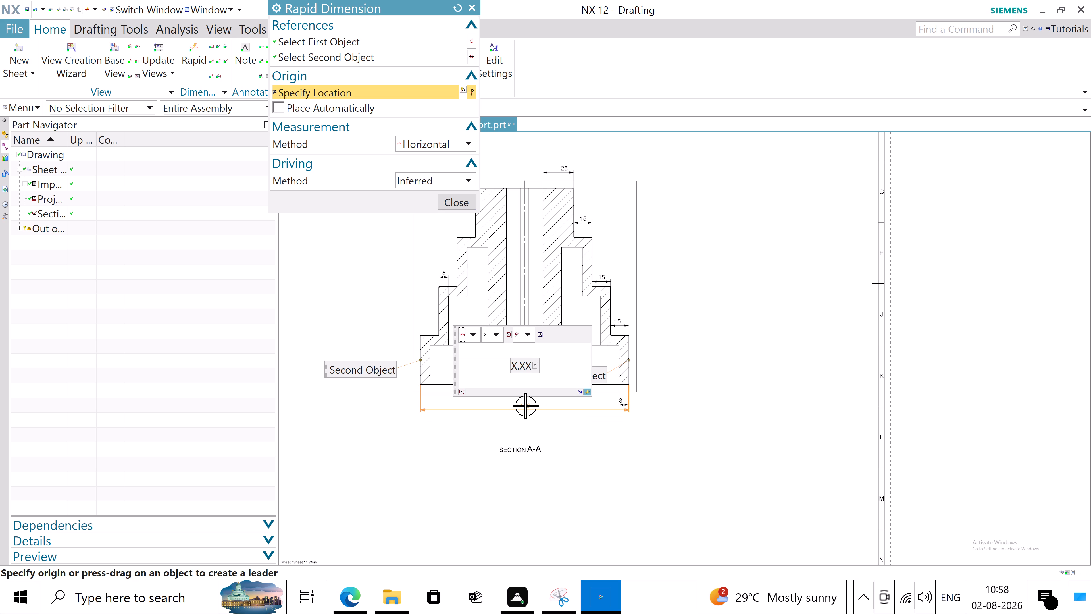
pyautogui.click(525, 406)
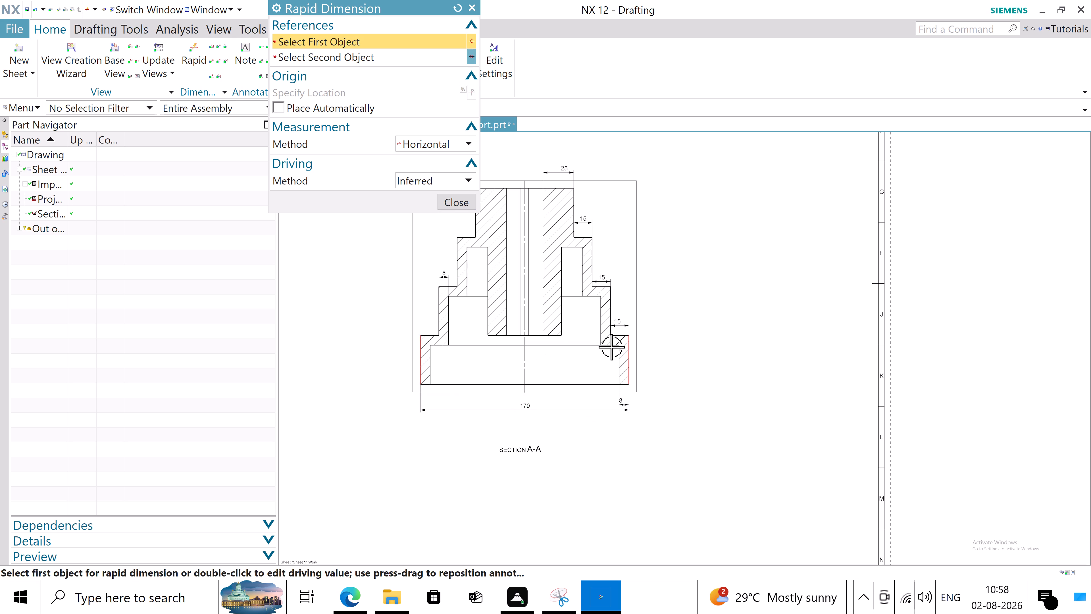
# Add horizontal dimensions from the centerline to the left outer walls of the two middle steps in Section A-A, placing both left of the profile.
pyautogui.click(525, 317)
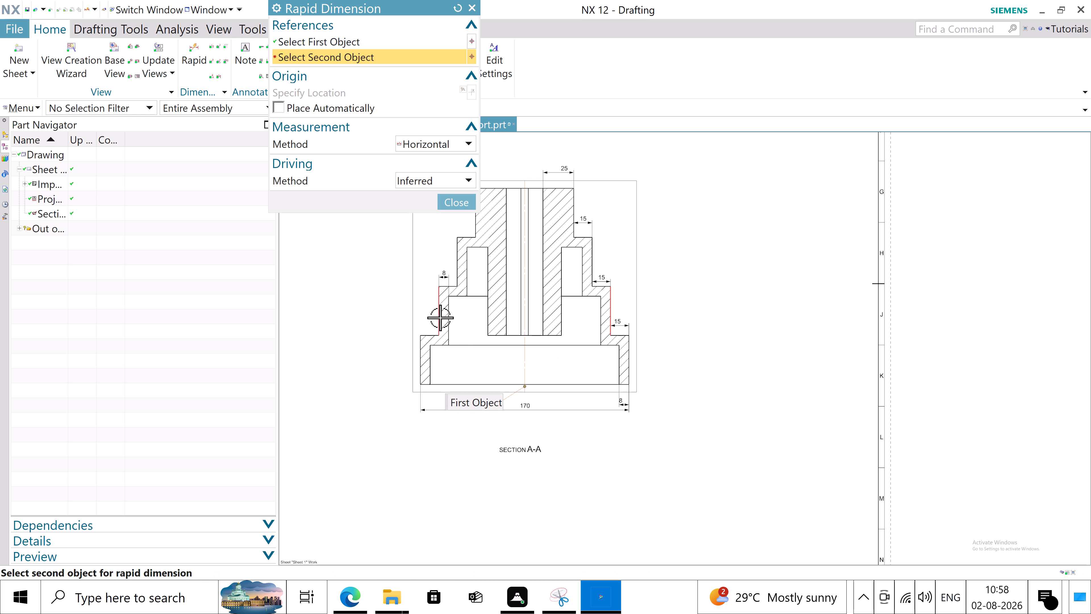
pyautogui.click(437, 317)
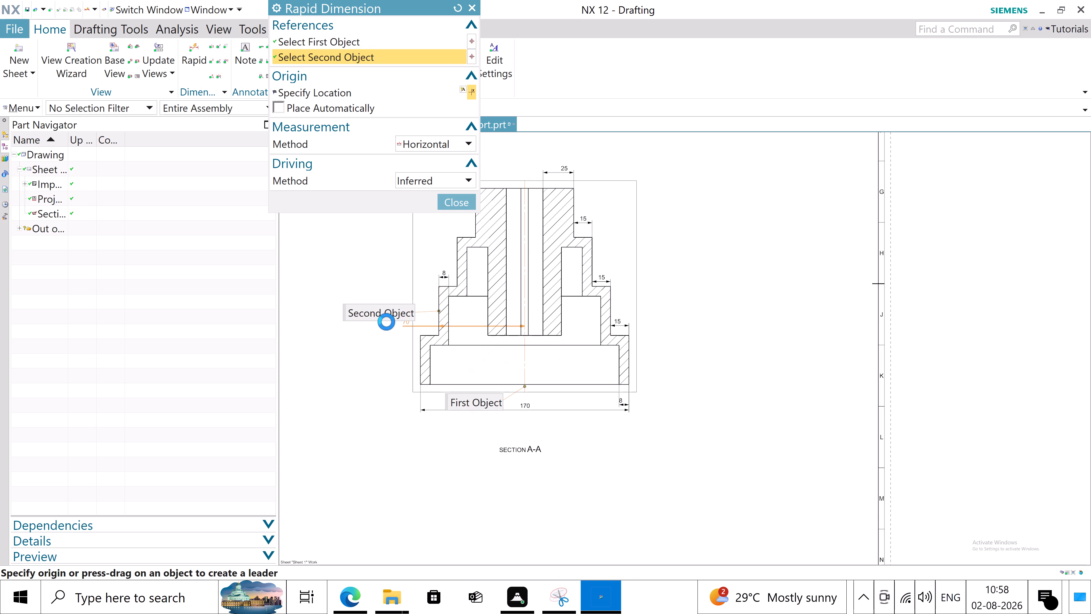
pyautogui.click(377, 322)
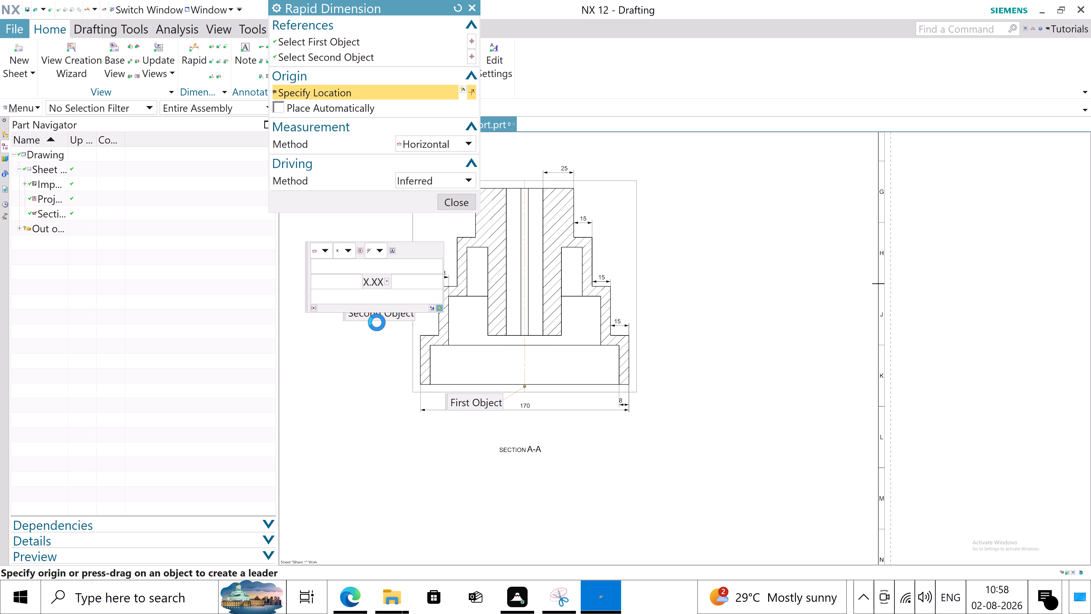
pyautogui.scroll(-2, 495, 362)
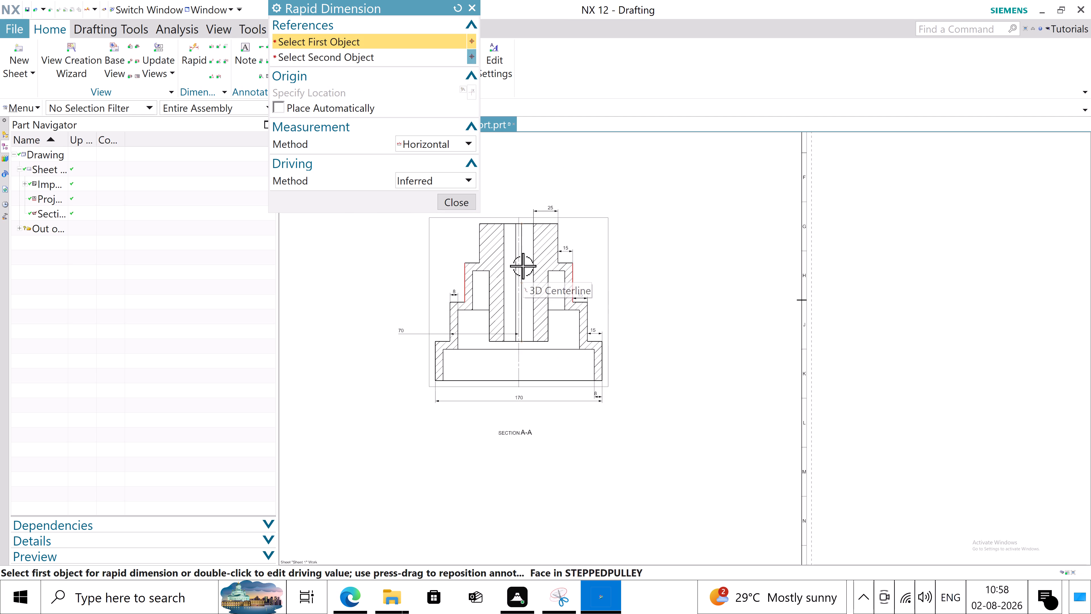
pyautogui.scroll(3, 523, 265)
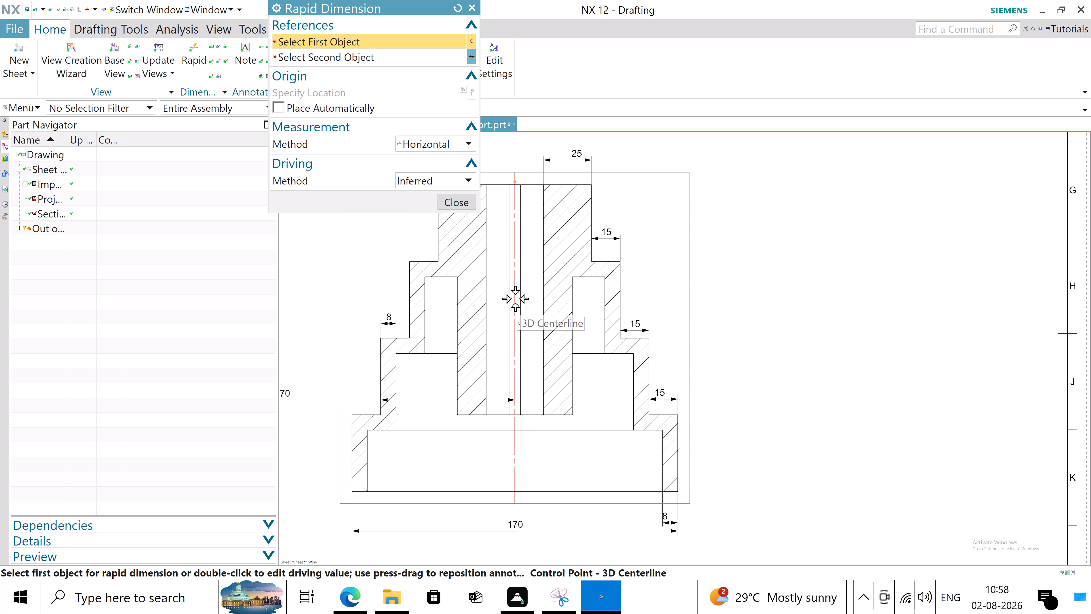
pyautogui.click(515, 298)
pyautogui.click(408, 316)
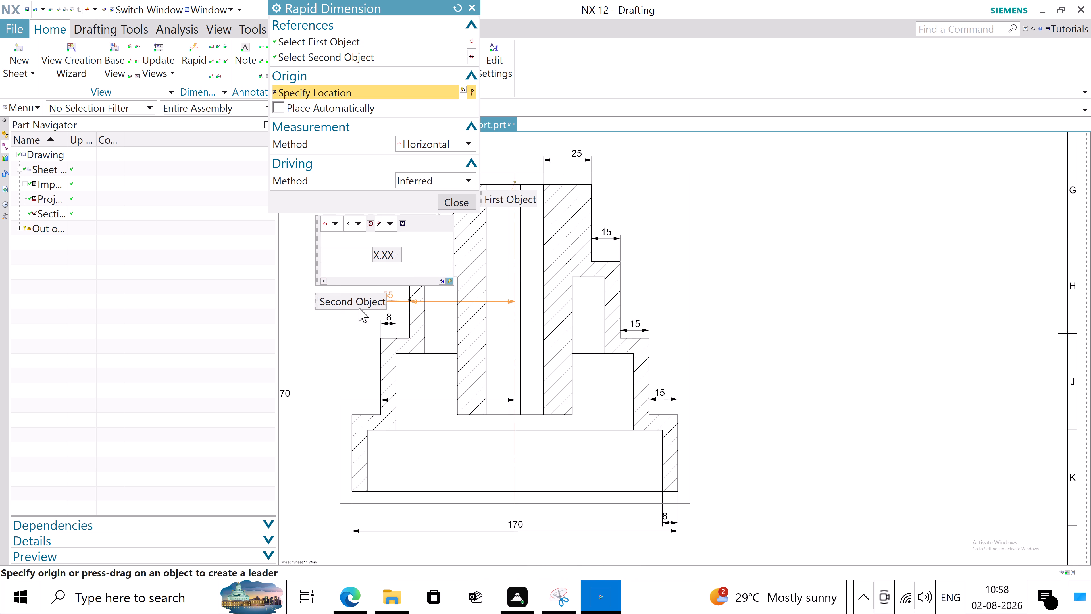
pyautogui.click(333, 315)
# Add a horizontal dimension from the centerline to the left outer wall of the top step in Section A-A, placing it left of the profile.
pyautogui.scroll(-1, 443, 382)
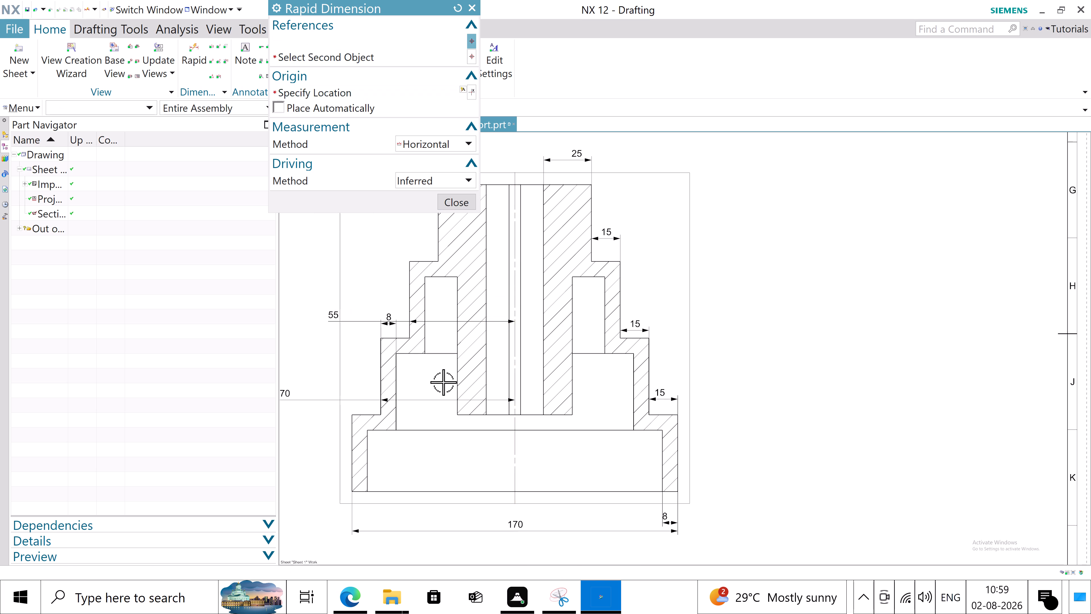
pyautogui.scroll(-2, 443, 382)
pyautogui.scroll(3, 498, 240)
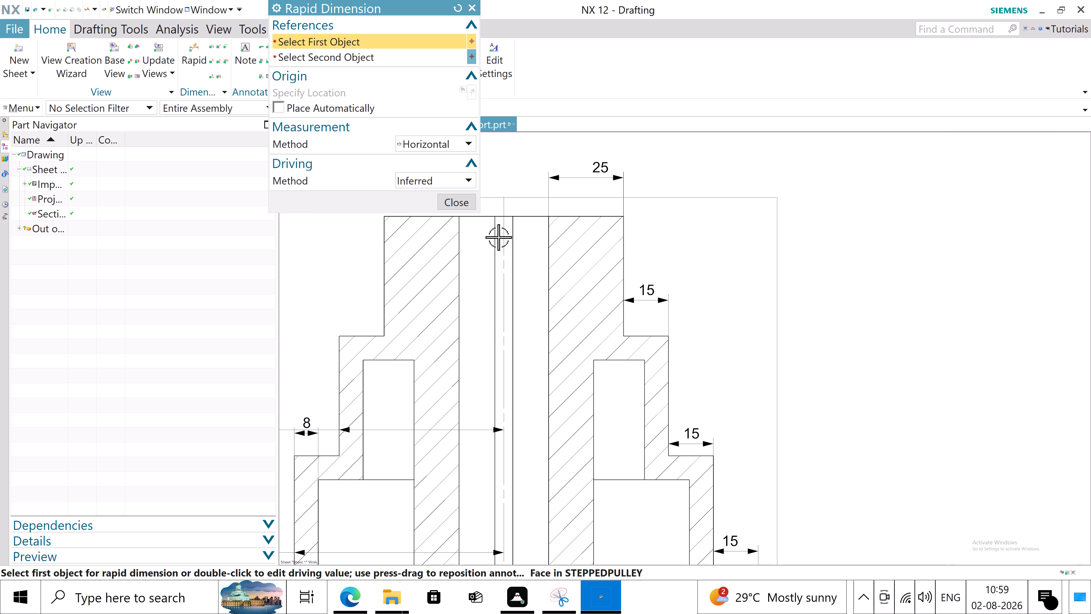
pyautogui.click(503, 254)
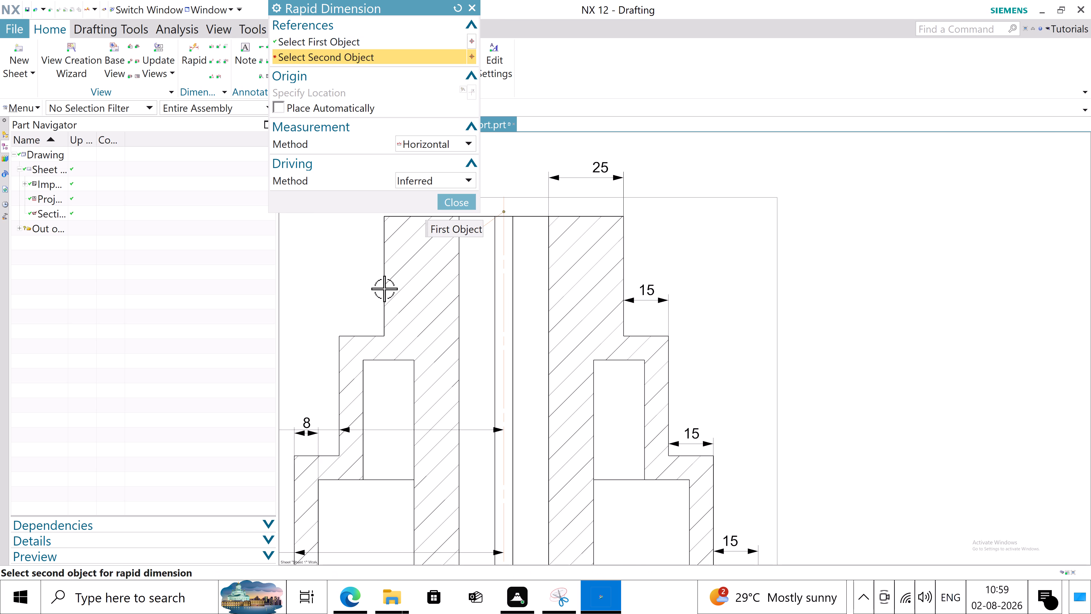
pyautogui.click(385, 289)
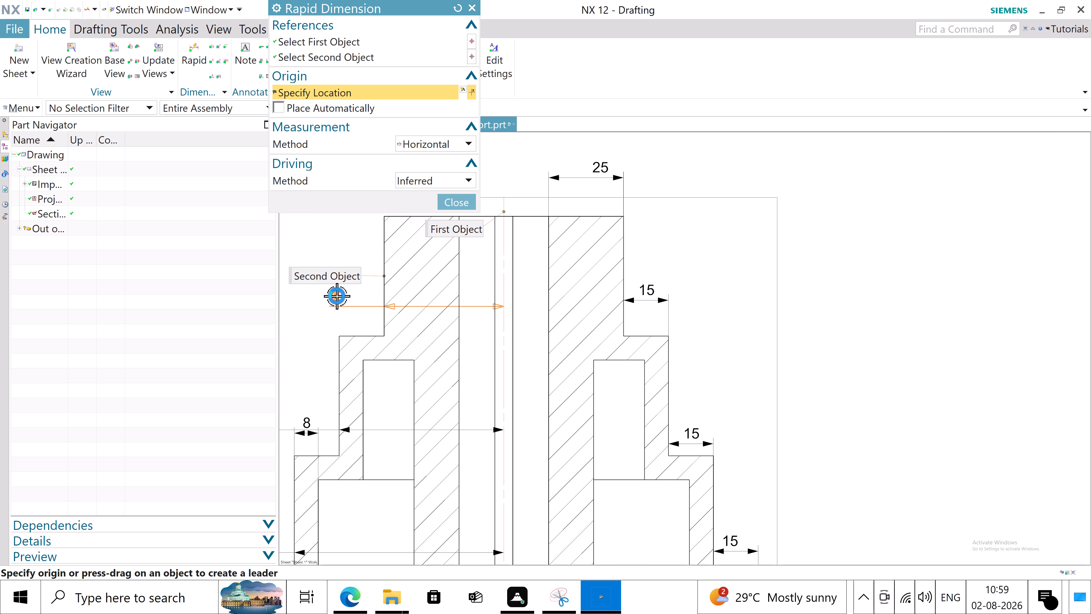
pyautogui.click(337, 296)
# Reposition the 55 and 70 dimensions close to the left side of the profile, raising the 55 dimension clear of the 8 dimension.
pyautogui.scroll(-4, 466, 358)
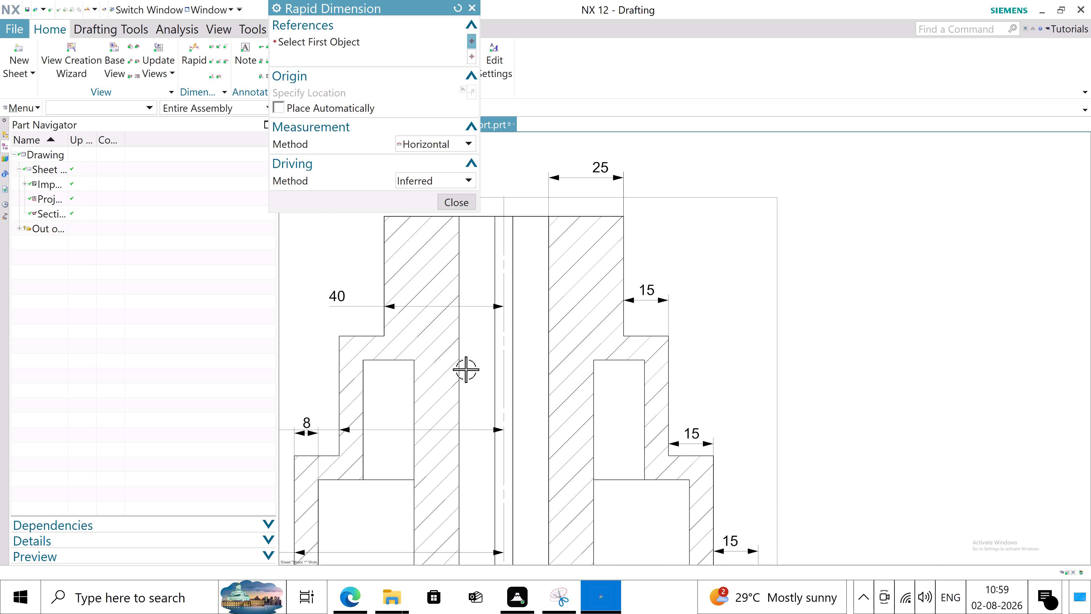
pyautogui.scroll(-1, 558, 338)
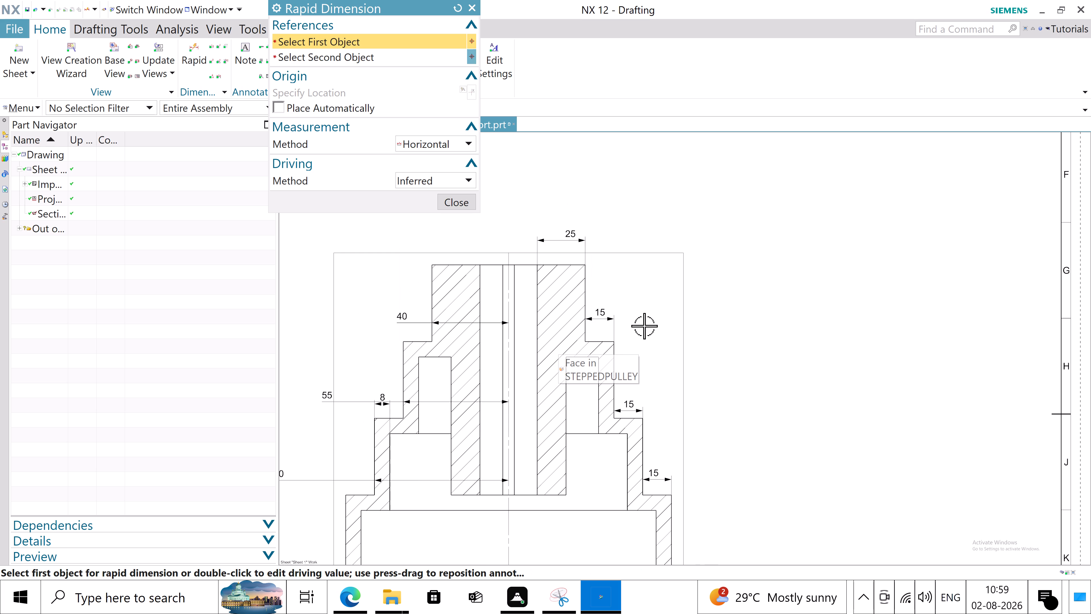
pyautogui.scroll(-2, 646, 321)
pyautogui.scroll(2, 414, 371)
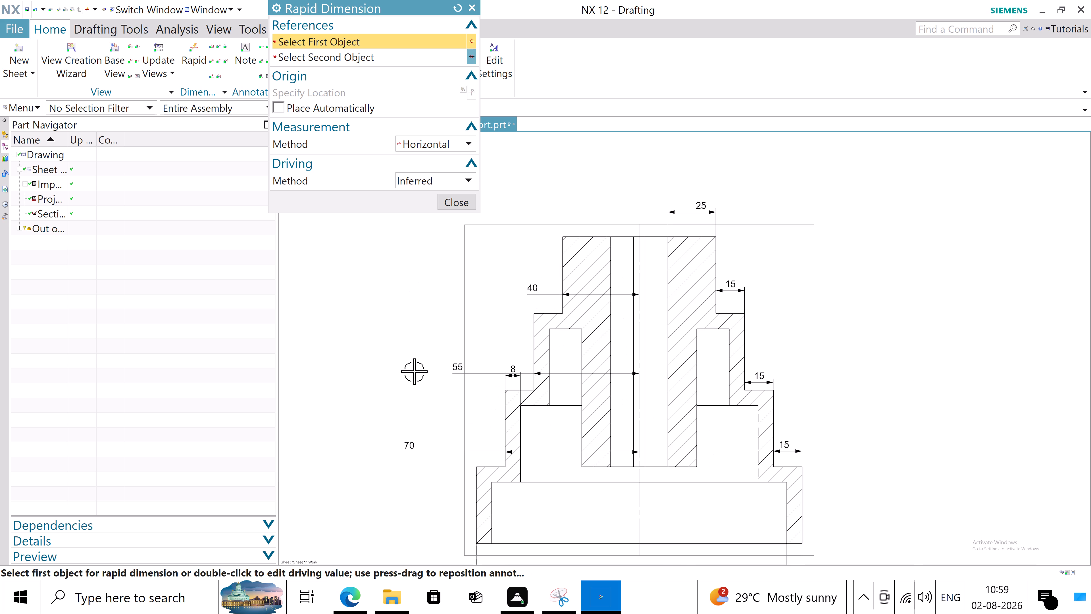
pyautogui.moveTo(453, 367); pyautogui.dragTo(453, 343)
pyautogui.click(426, 418)
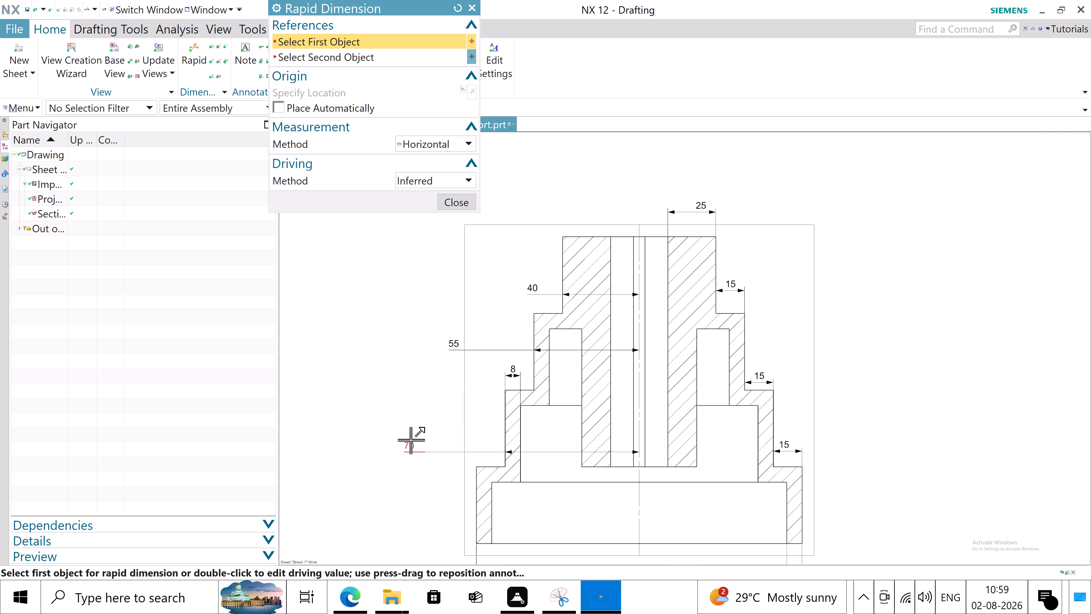
pyautogui.moveTo(409, 447); pyautogui.dragTo(484, 442)
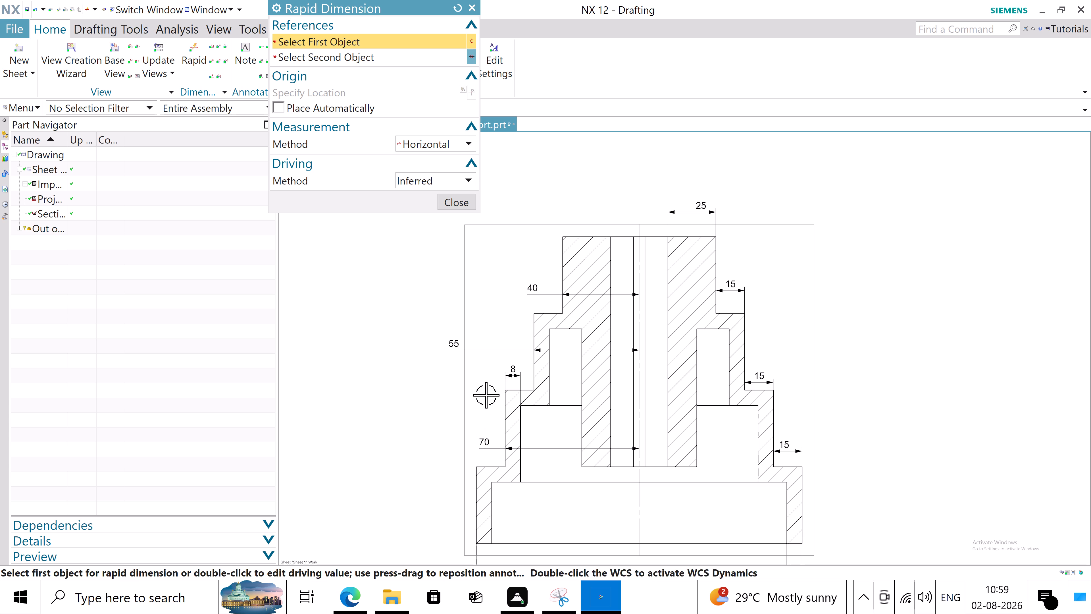
pyautogui.moveTo(451, 343); pyautogui.dragTo(504, 344)
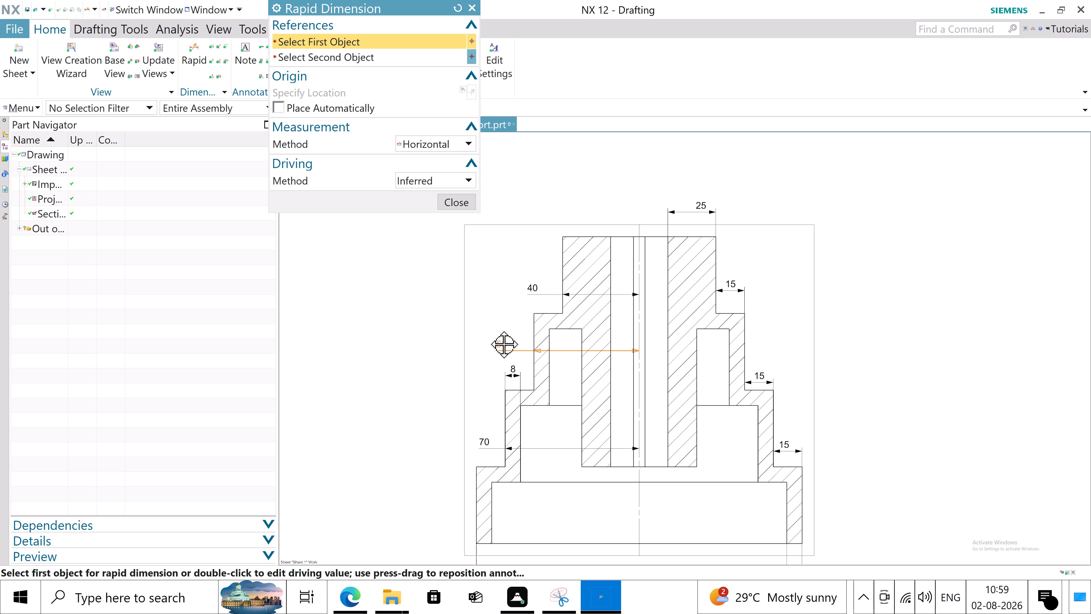
pyautogui.moveTo(504, 344); pyautogui.dragTo(515, 346)
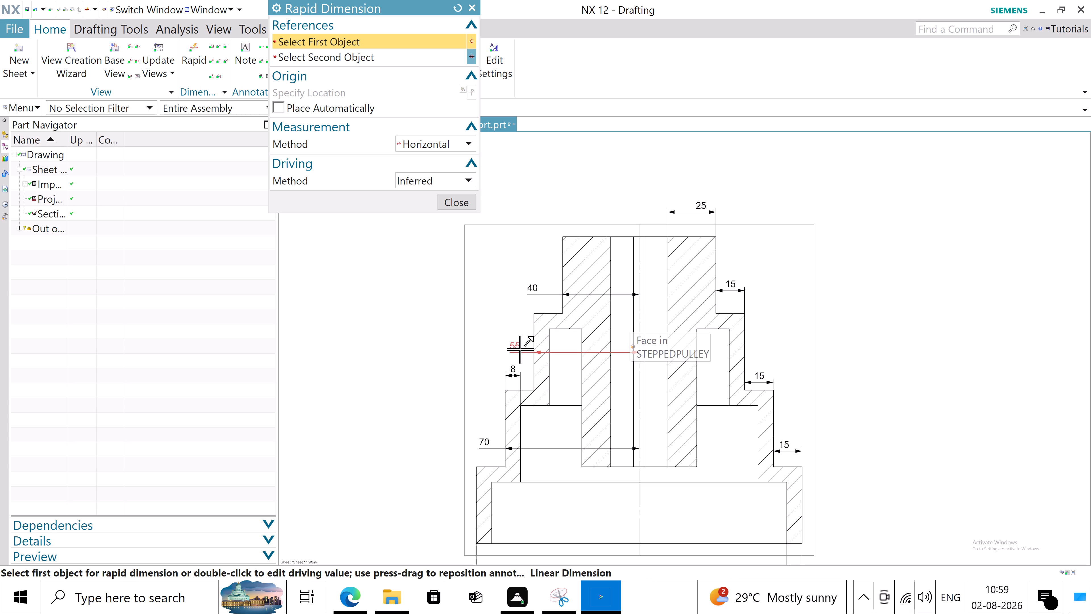
pyautogui.moveTo(520, 349); pyautogui.dragTo(525, 338)
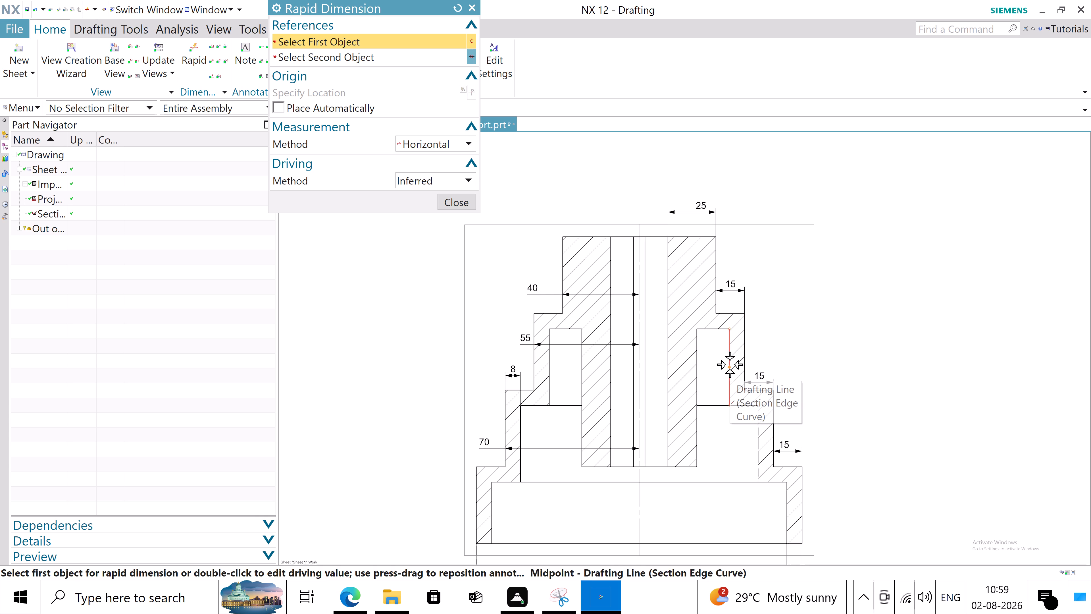
# Add a horizontal dimension between the hub's outer wall and the inner step wall, placing it inside the upper right recess of Section A-A.
pyautogui.click(730, 364)
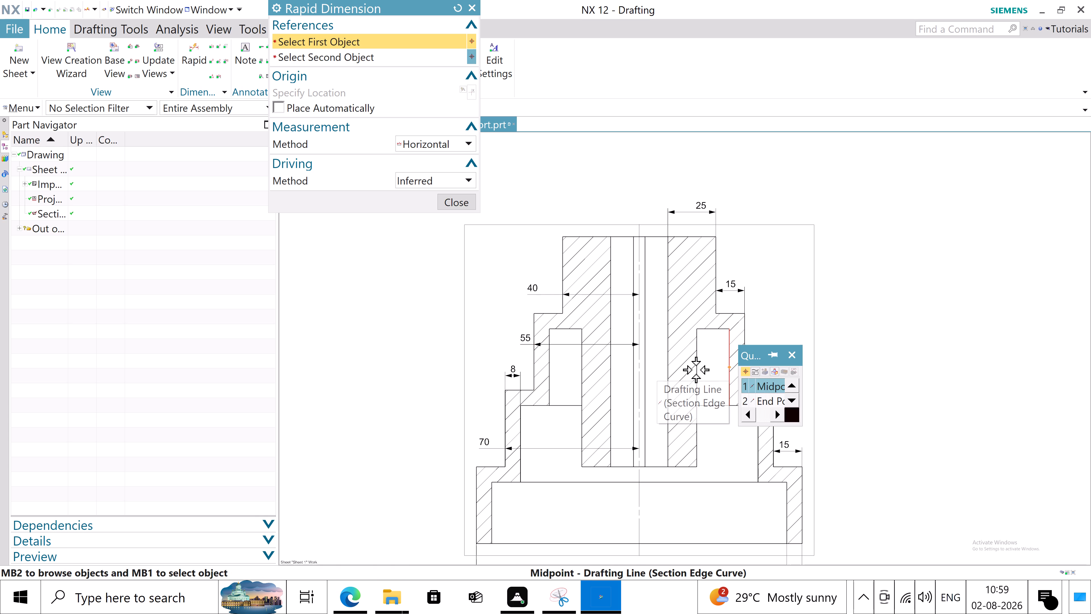
pyautogui.click(767, 386)
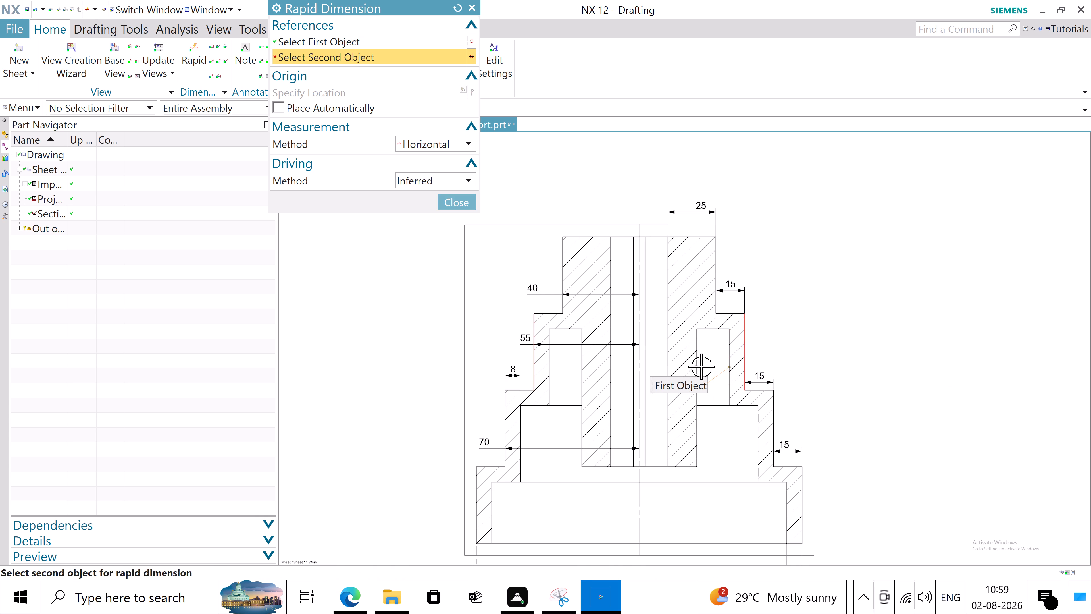
pyautogui.click(697, 363)
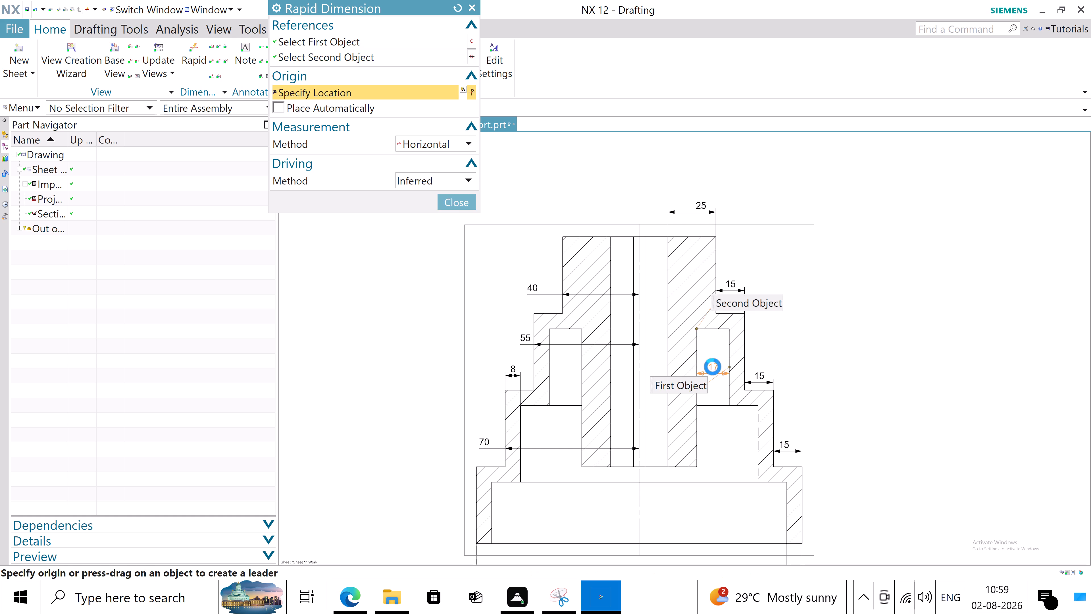
pyautogui.click(713, 367)
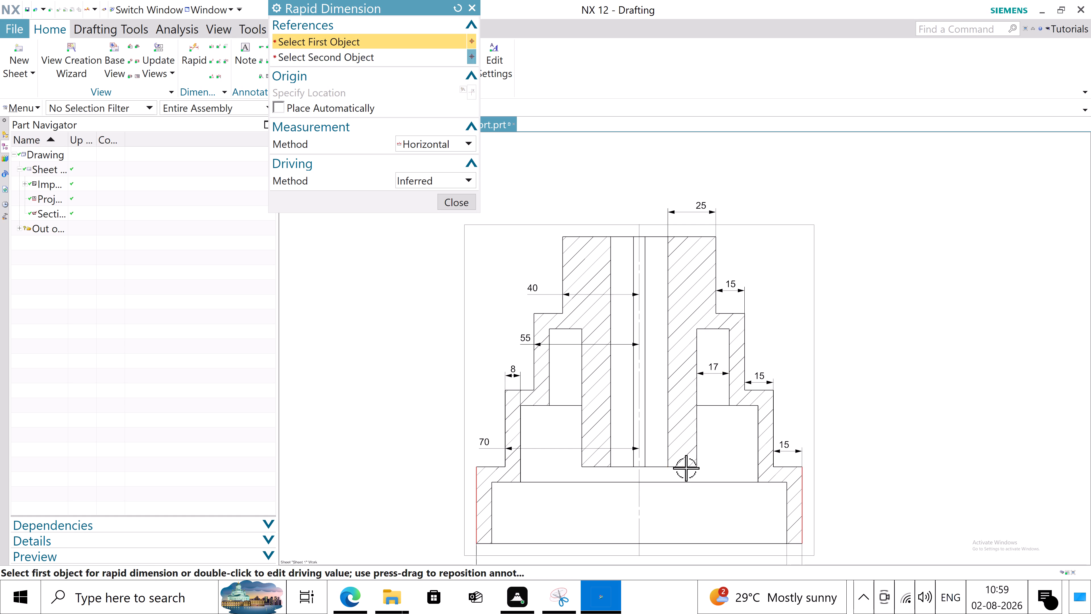
# Add a vertical dimension from the hub's bottom face to the pulley's top face in Section A-A, placing it right of the view.
pyautogui.click(677, 468)
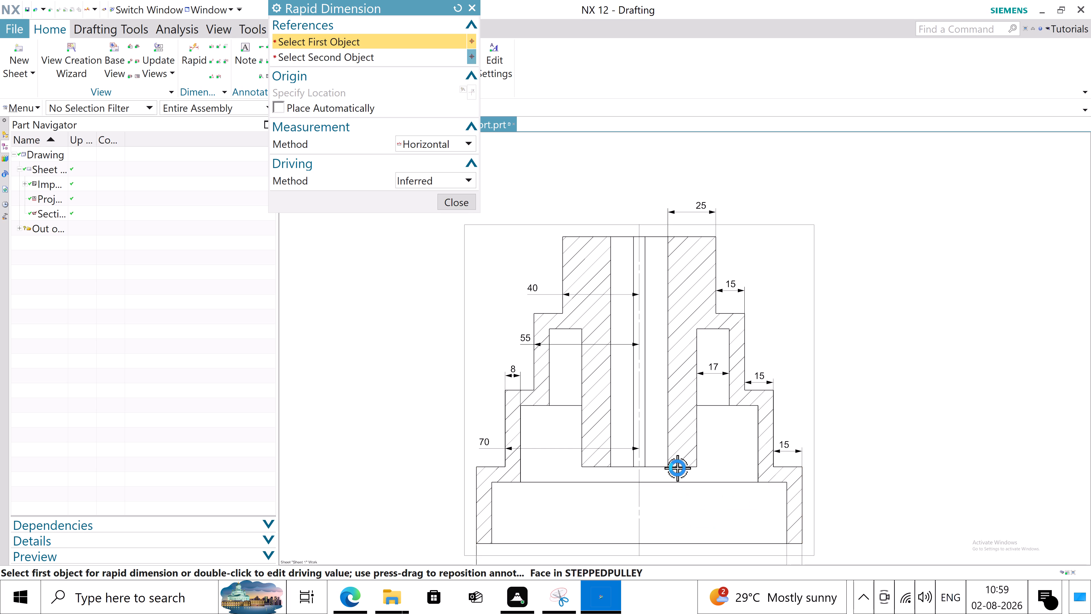
pyautogui.click(661, 238)
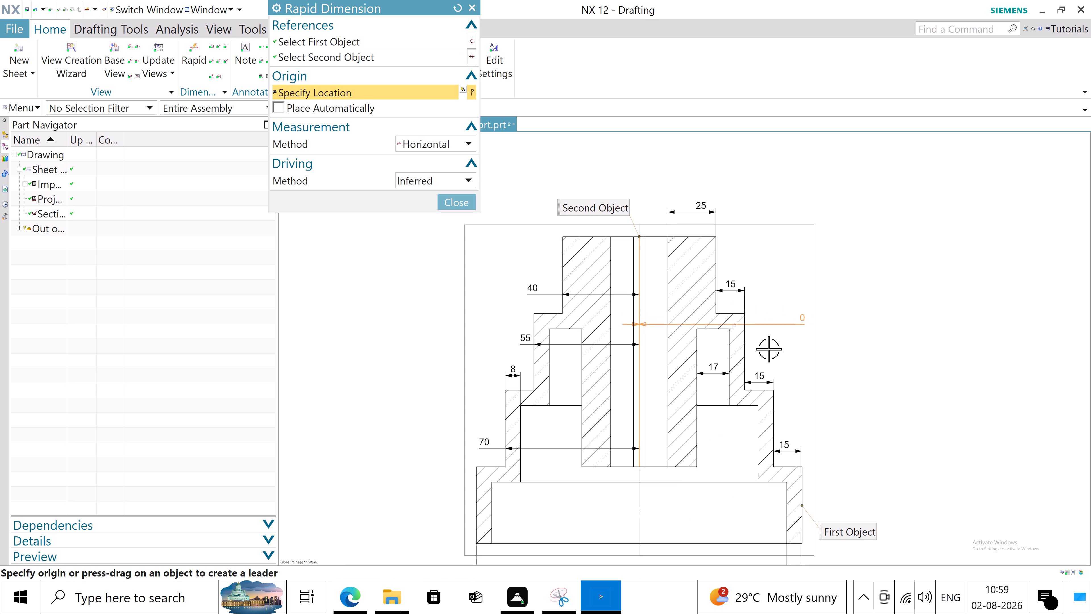
pyautogui.click(471, 150)
pyautogui.click(461, 186)
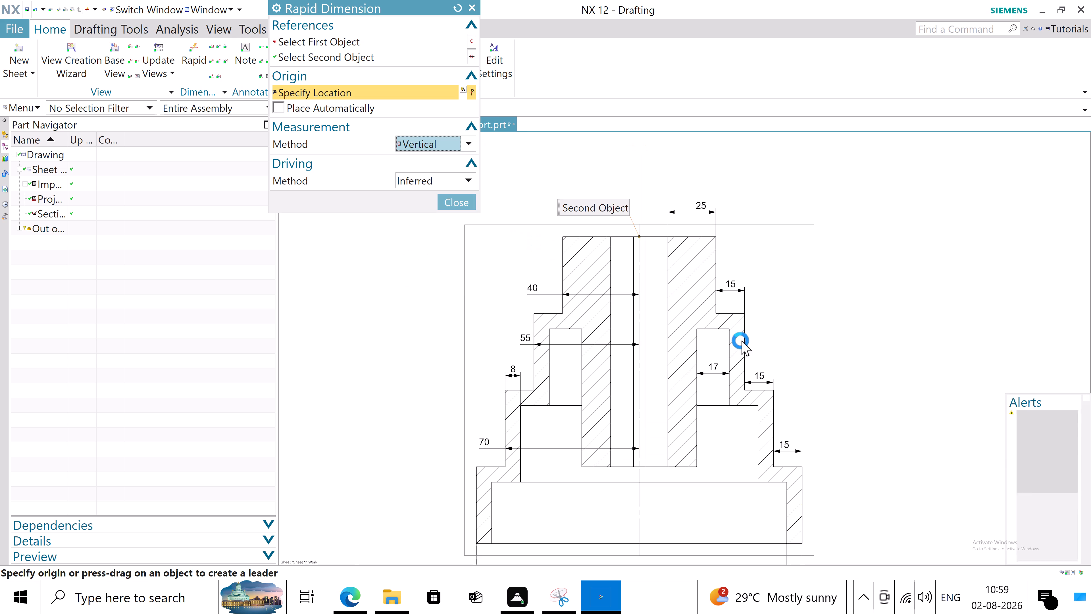
pyautogui.click(680, 465)
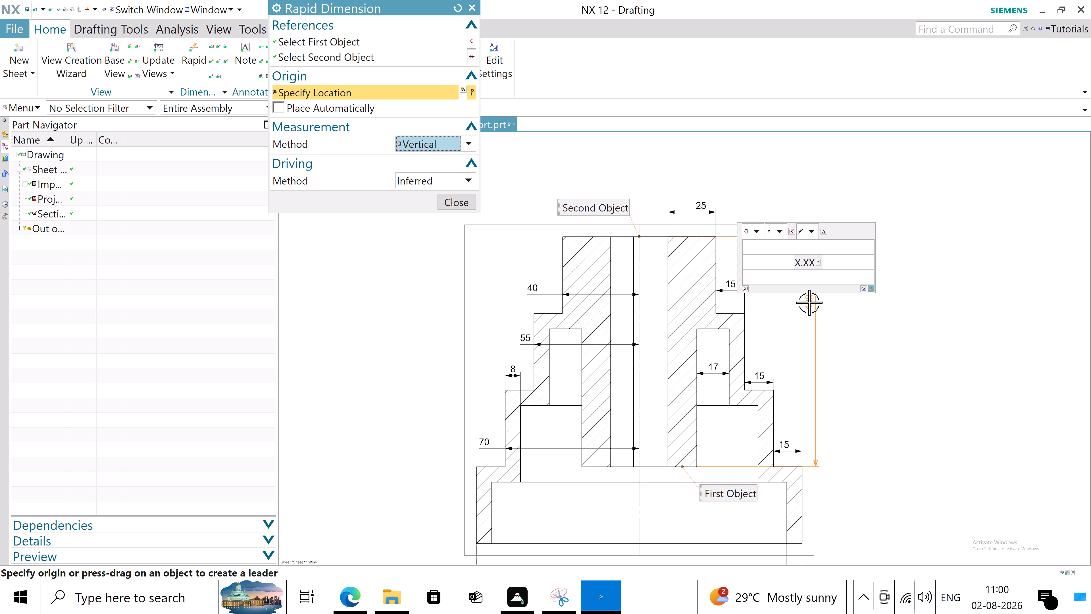
pyautogui.click(829, 323)
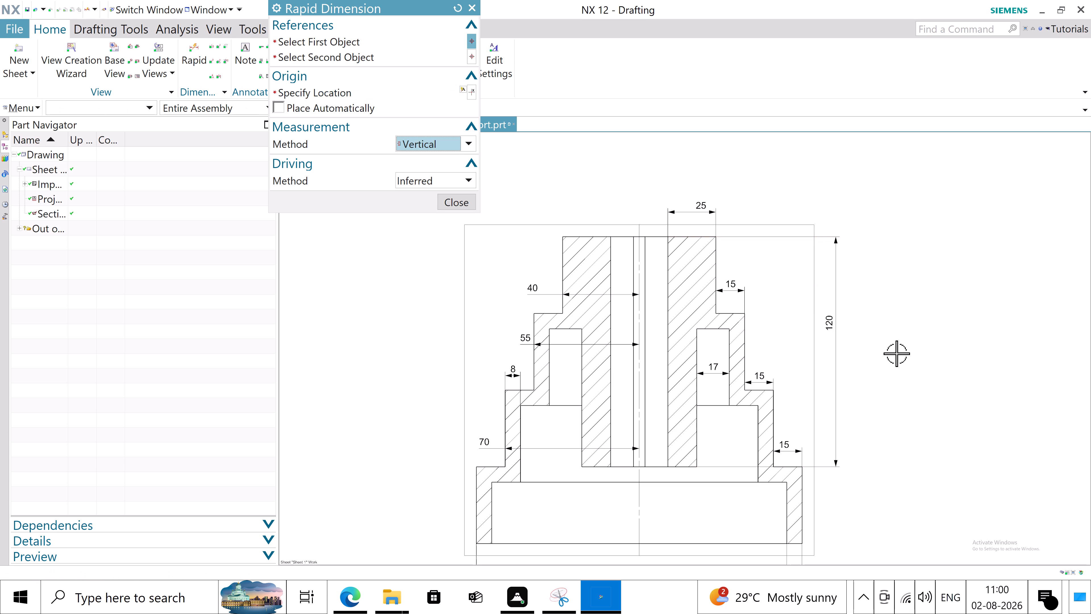
pyautogui.click(464, 206)
pyautogui.scroll(-1, 619, 311)
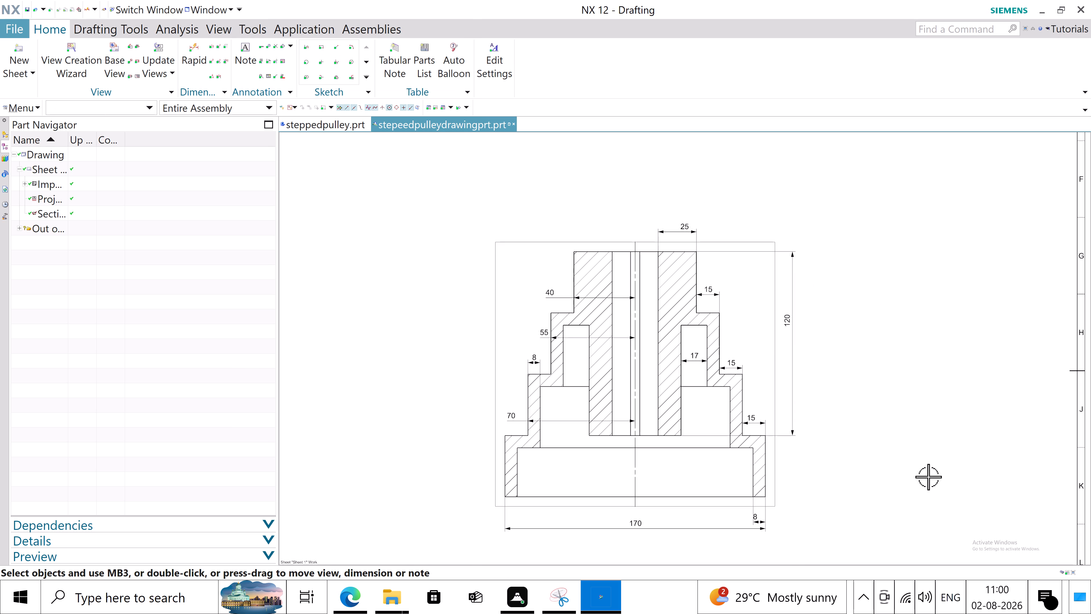
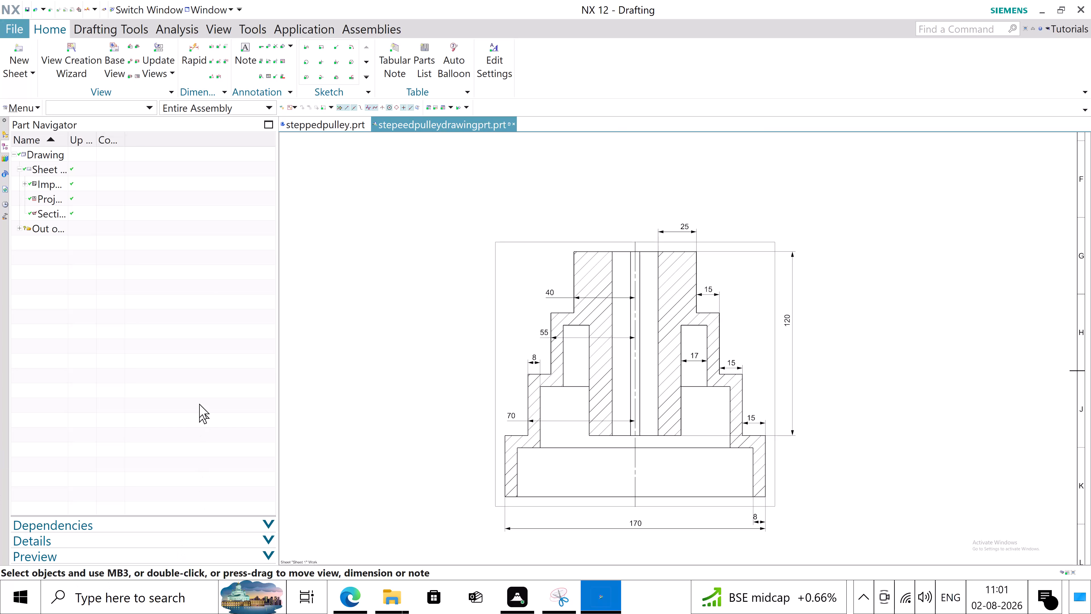
# Save the dimensioned stepped pulley drawing part.
pyautogui.scroll(-1, 542, 274)
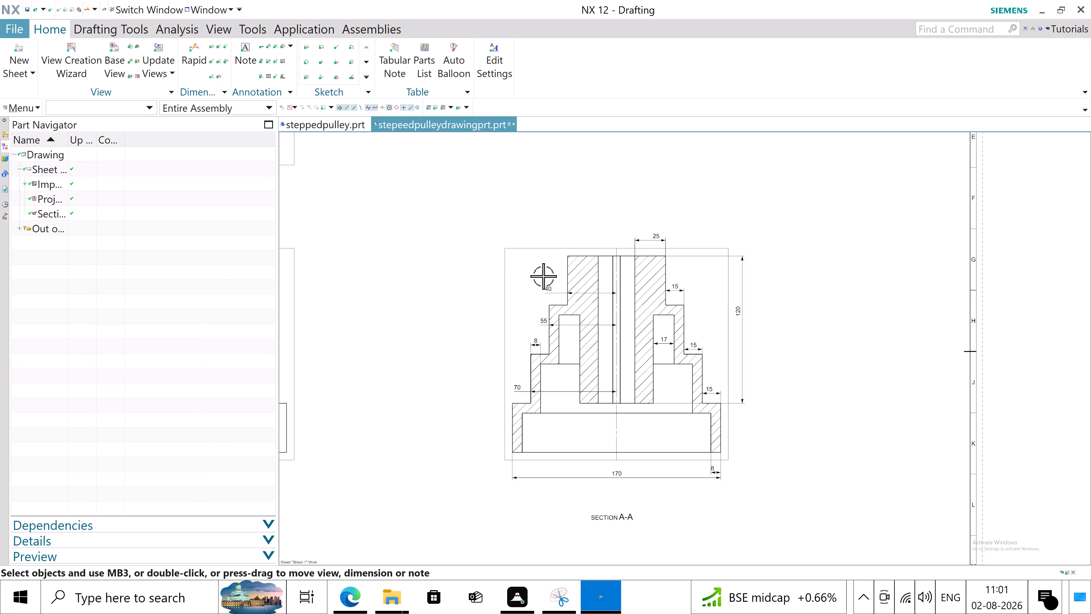
pyautogui.scroll(-3, 543, 276)
pyautogui.scroll(-3, 658, 351)
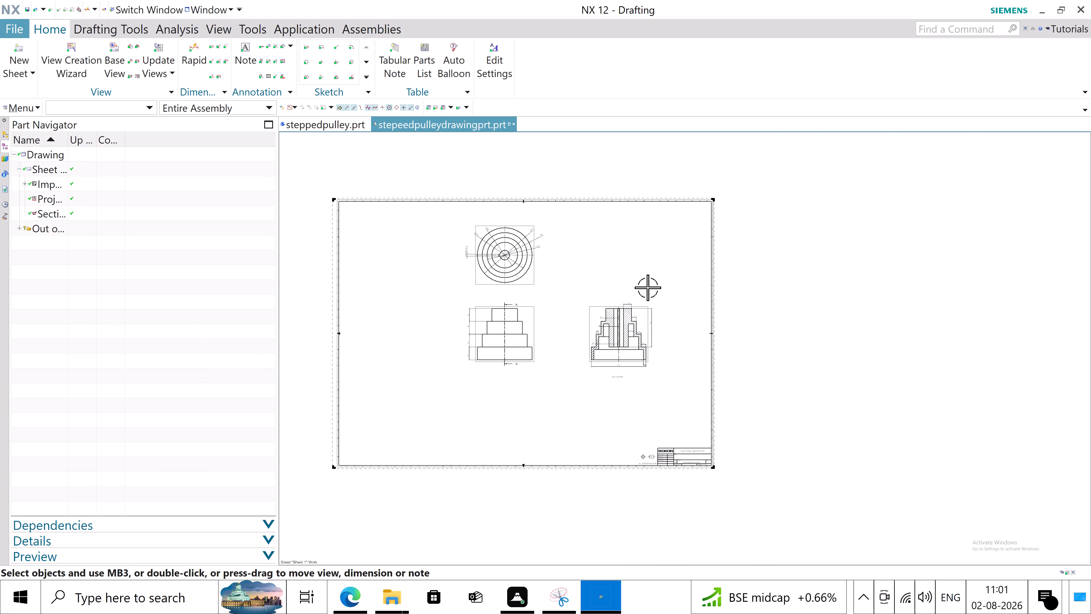
pyautogui.scroll(1, 619, 228)
pyautogui.scroll(-1, 620, 258)
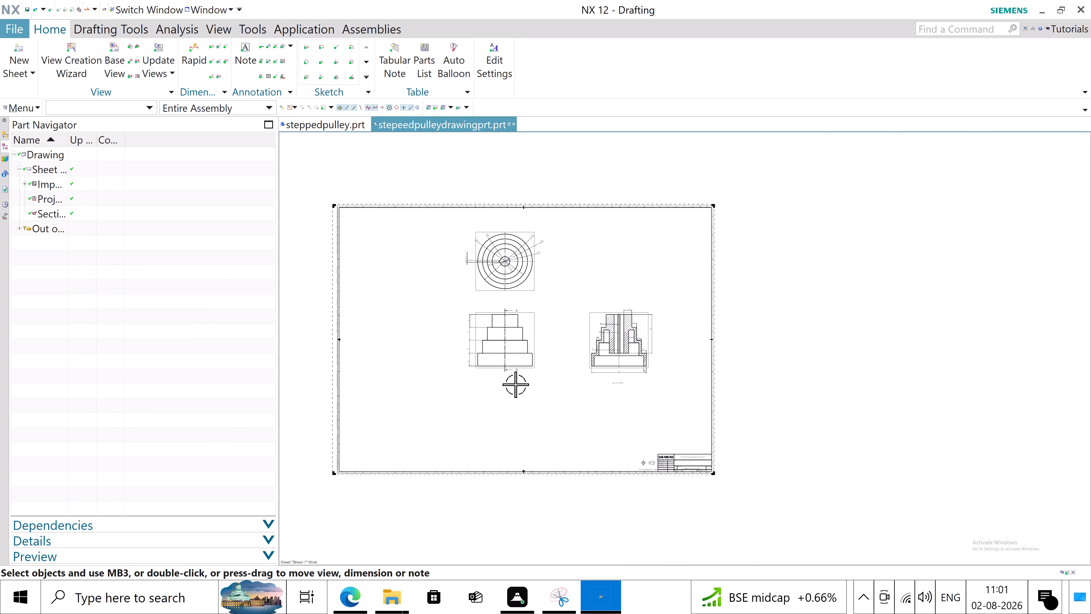
pyautogui.scroll(1, 512, 385)
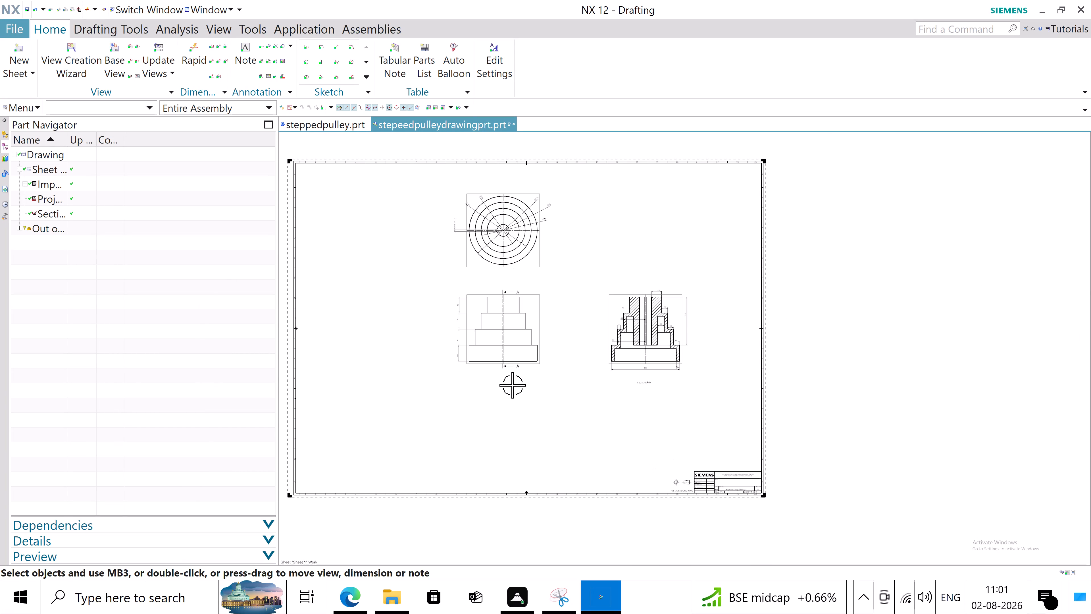
pyautogui.hotkey('ctrl', 's')
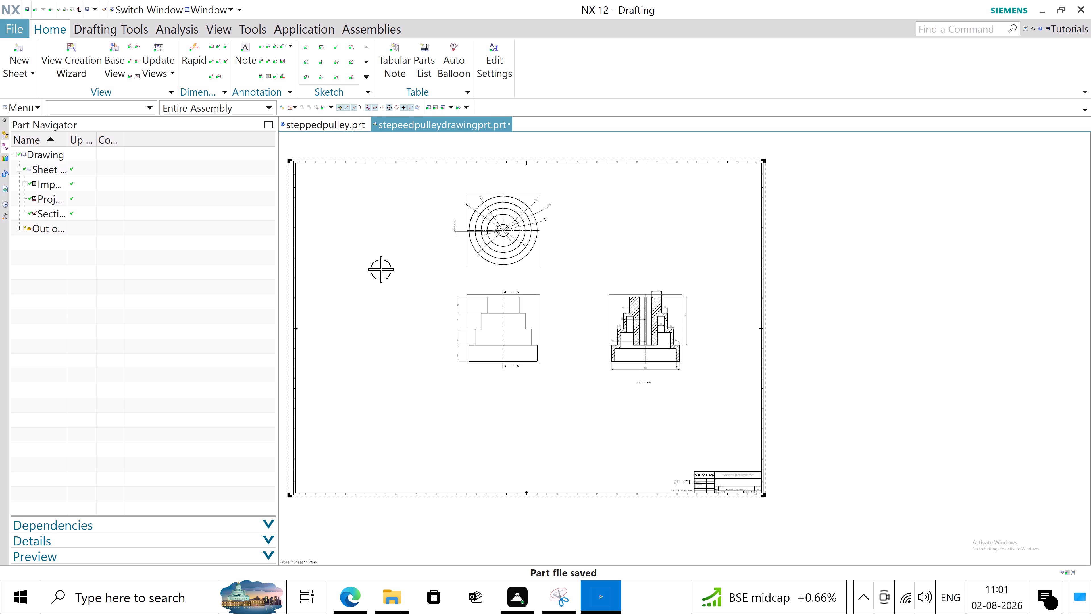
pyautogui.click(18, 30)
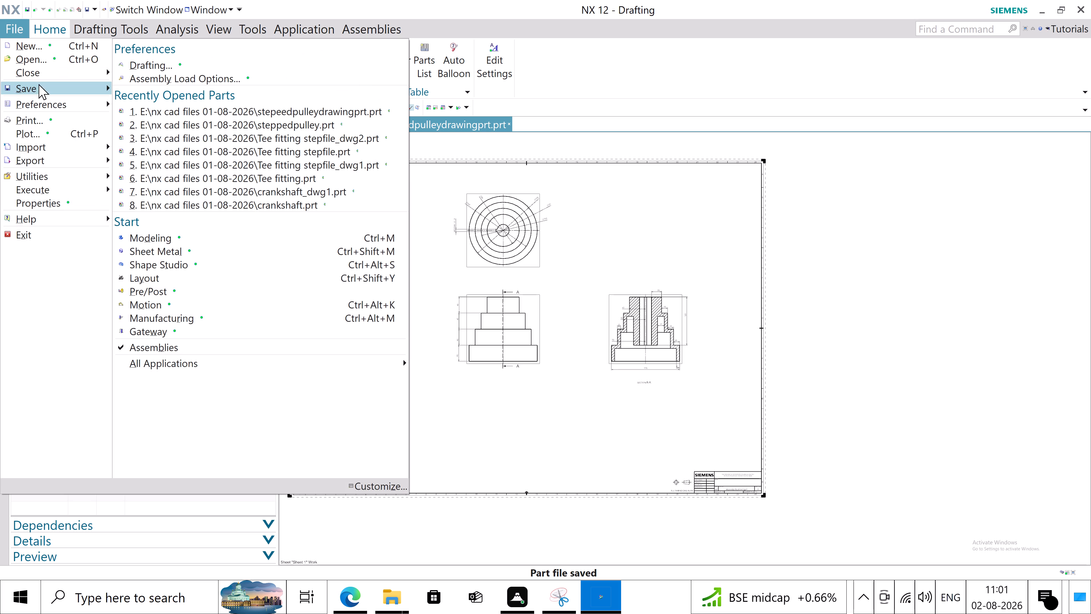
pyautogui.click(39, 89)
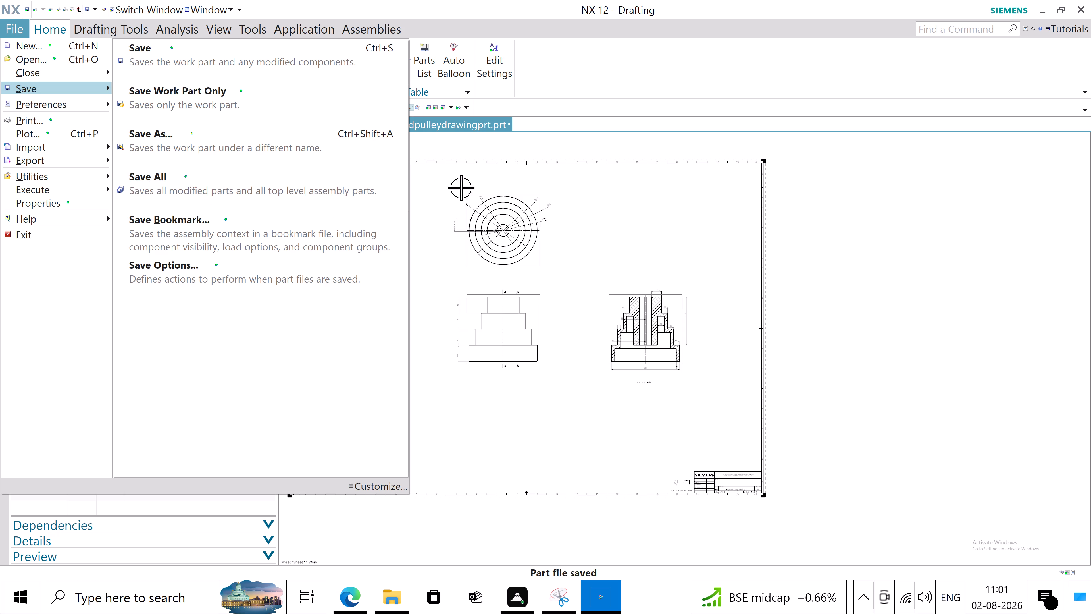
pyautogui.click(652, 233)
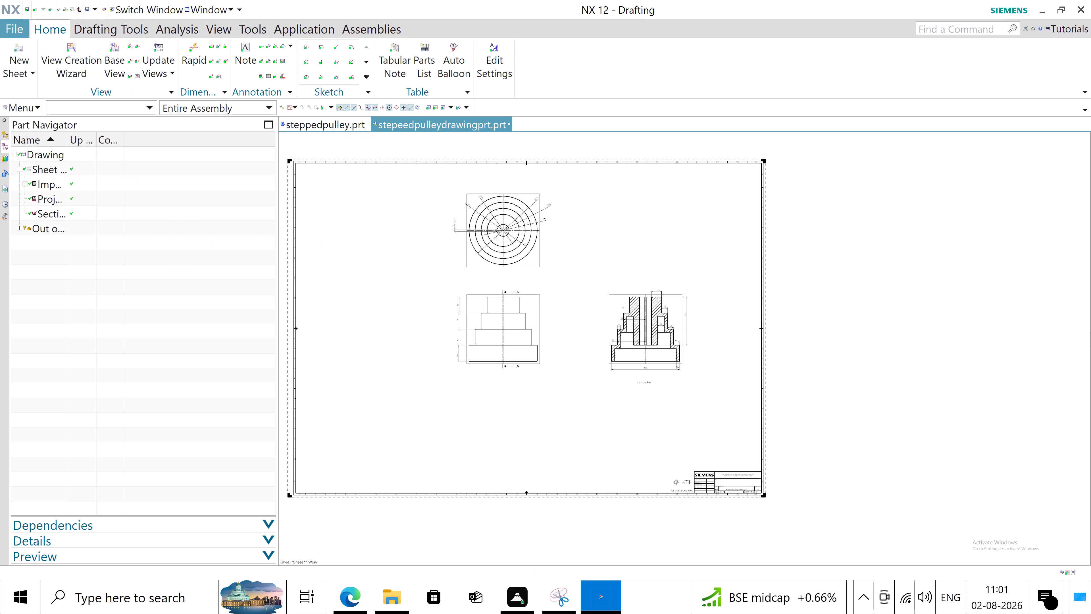
# Plot Sheet 1 A0 to a JPEG image named steppedpulleydrawingfile in the nx cad files 01-08-2026 folder.
pyautogui.hotkey('ctrl', 'p')
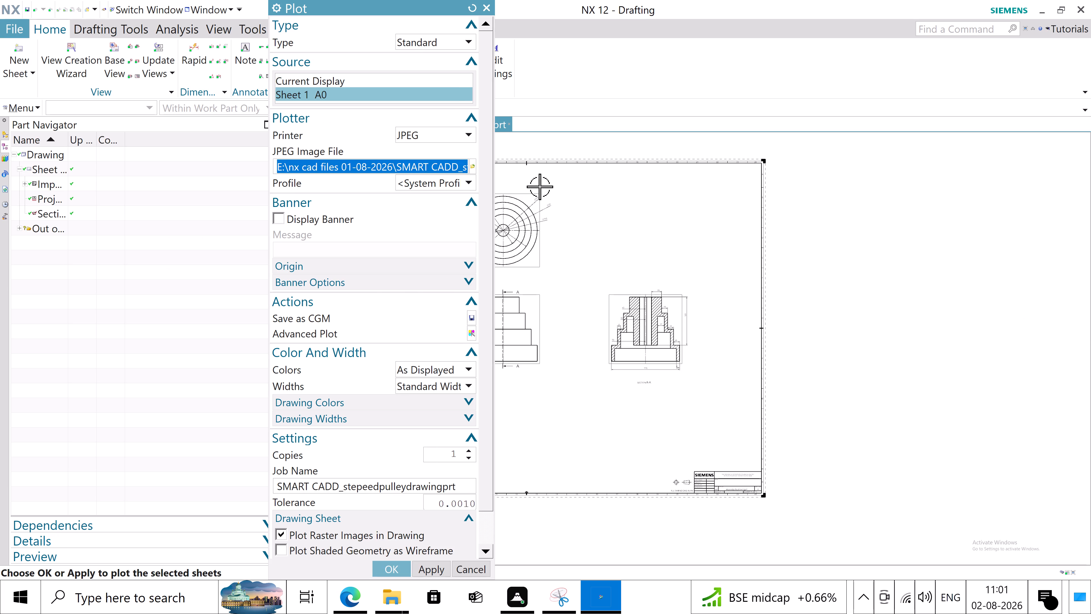
pyautogui.click(474, 167)
pyautogui.scroll(3, 478, 287)
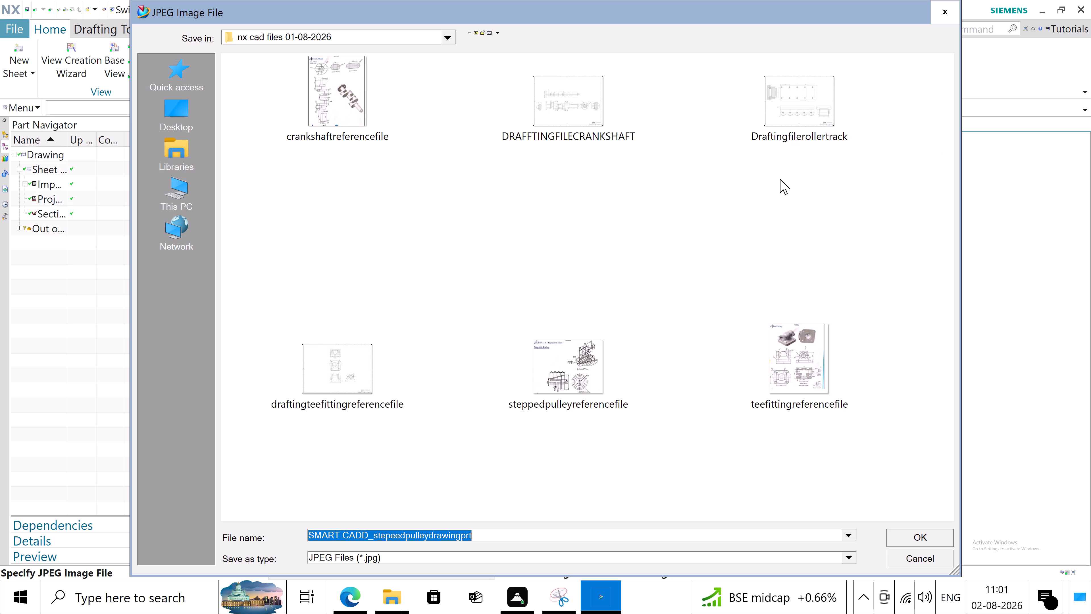
pyautogui.click(584, 390)
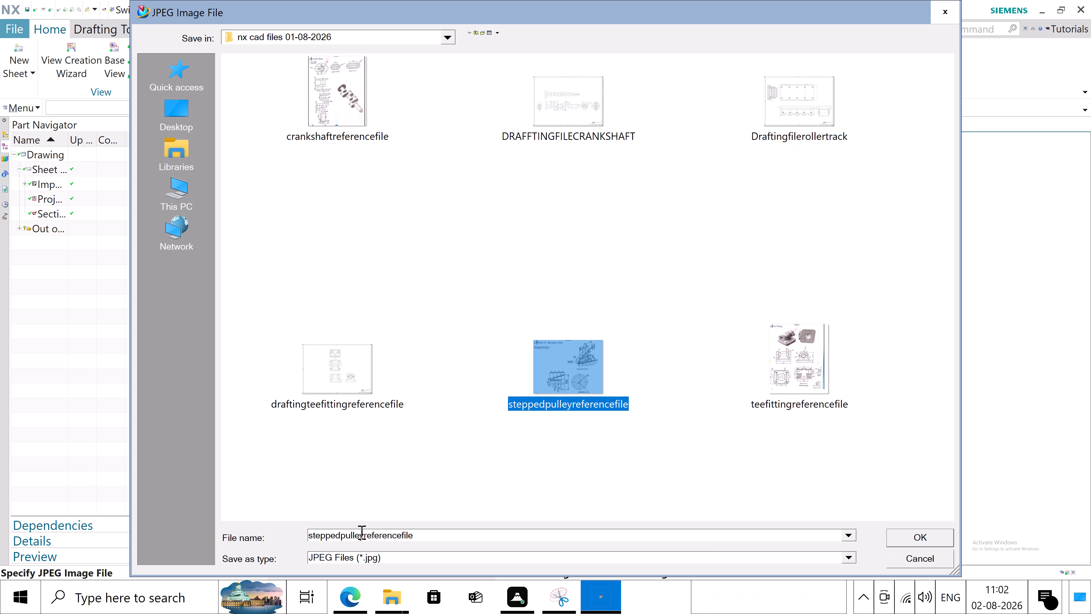
pyautogui.moveTo(367, 532); pyautogui.dragTo(374, 535)
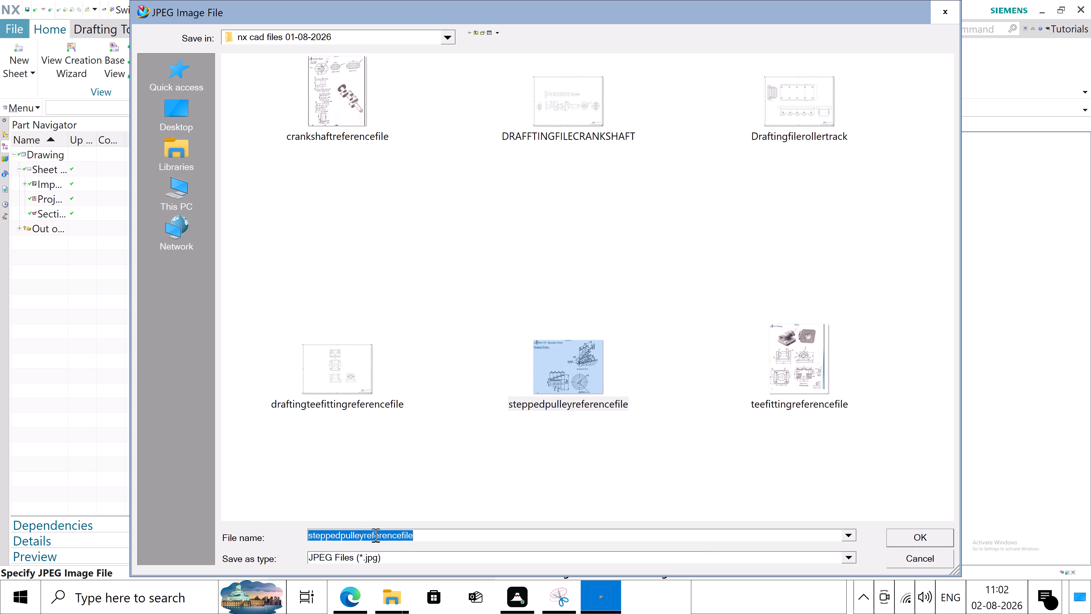
pyautogui.moveTo(374, 535); pyautogui.dragTo(375, 535)
pyautogui.click(452, 538)
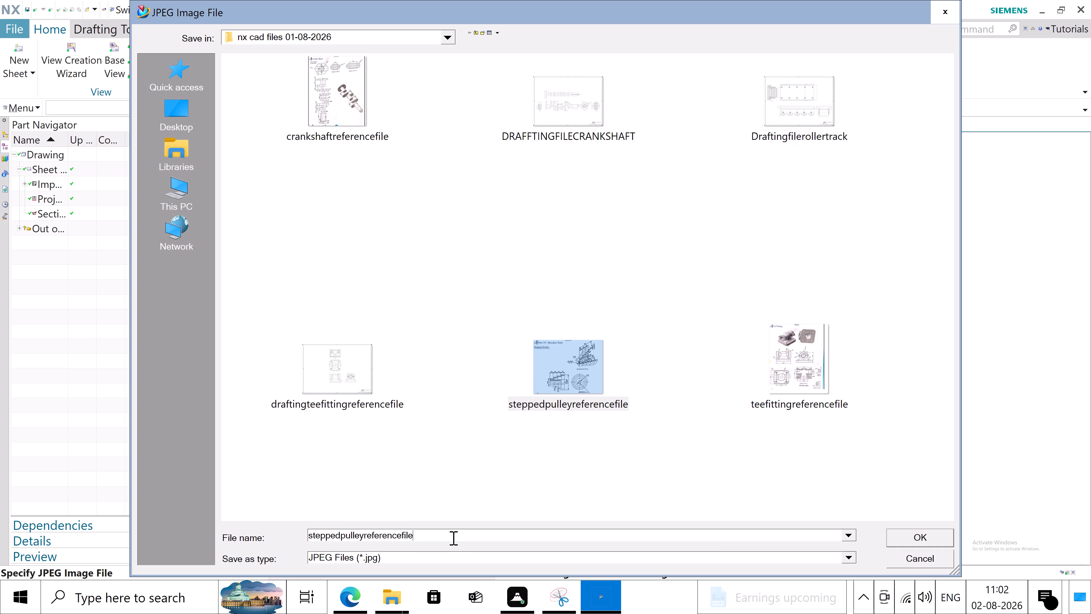
pyautogui.press('Left')
pyautogui.press('Left')
pyautogui.press('Left')
pyautogui.press('Left')
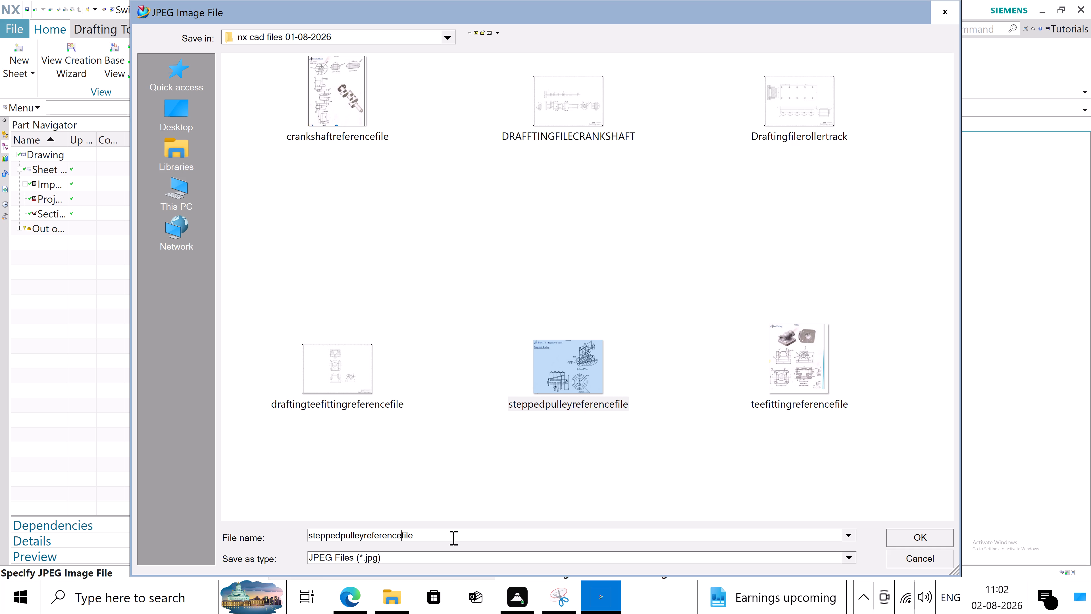
pyautogui.press('BackSpace')
pyautogui.press('BackSpace')
pyautogui.press('BackSpace')
pyautogui.press('BackSpace')
pyautogui.press('BackSpace')
pyautogui.press('BackSpace')
pyautogui.press('BackSpace')
pyautogui.press('BackSpace')
pyautogui.press('BackSpace')
pyautogui.press('d')
pyautogui.write('RAW')
pyautogui.write('ING')
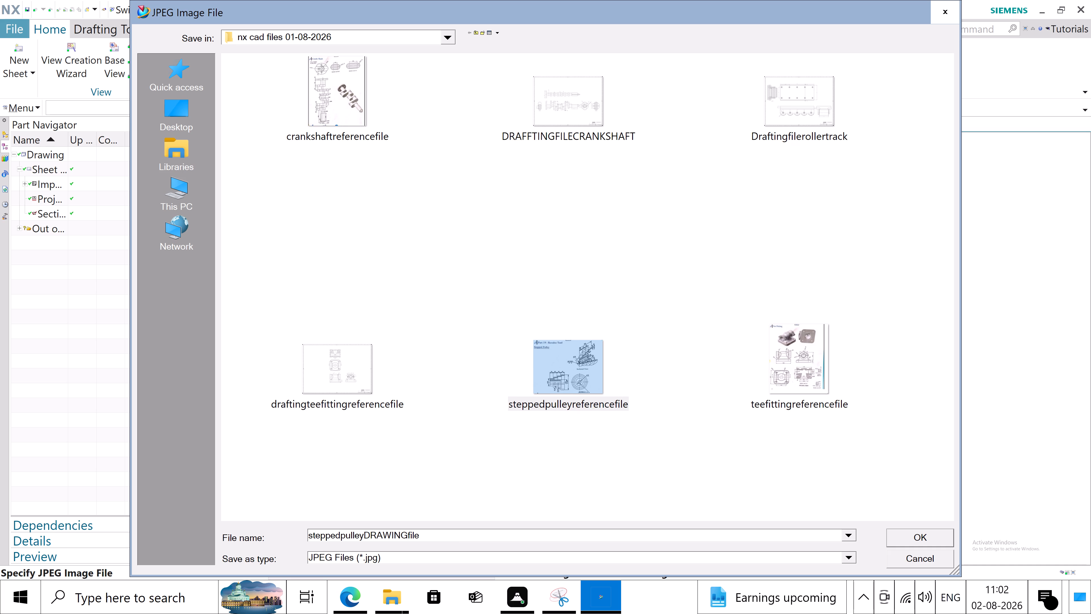
pyautogui.press('BackSpace')
pyautogui.press('BackSpace')
pyautogui.press('BackSpace')
pyautogui.press('BackSpace')
pyautogui.press('BackSpace')
pyautogui.press('BackSpace')
pyautogui.press('BackSpace')
pyautogui.write('drawing')
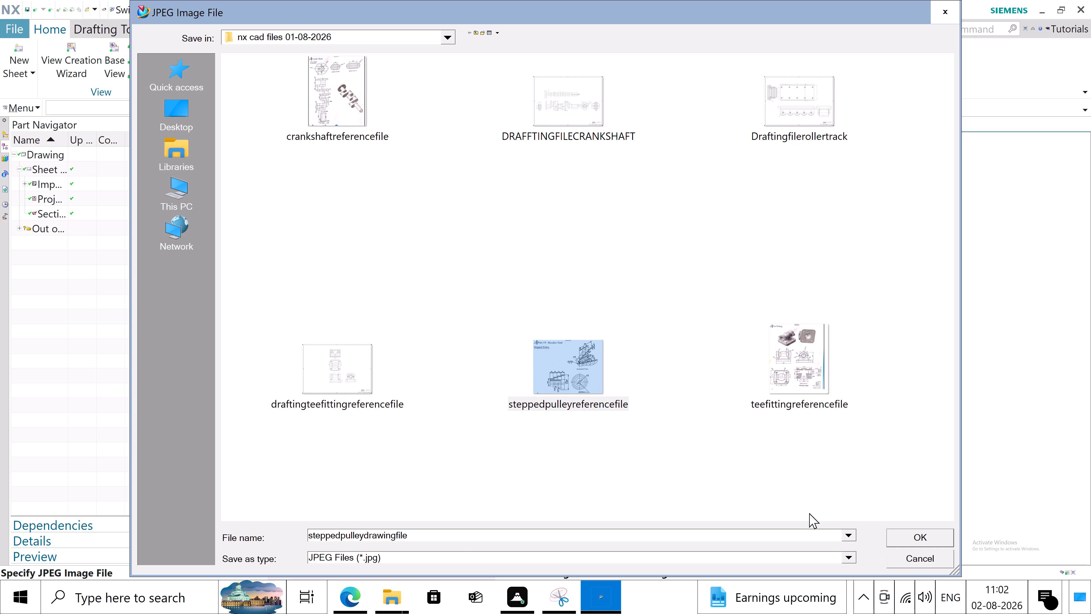
pyautogui.click(915, 539)
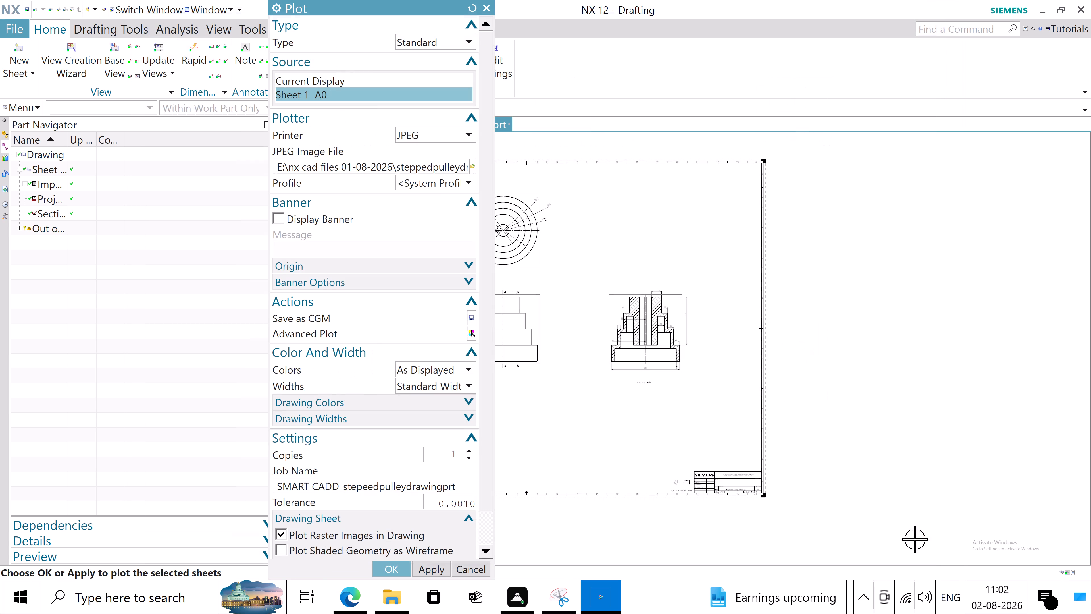
pyautogui.click(394, 570)
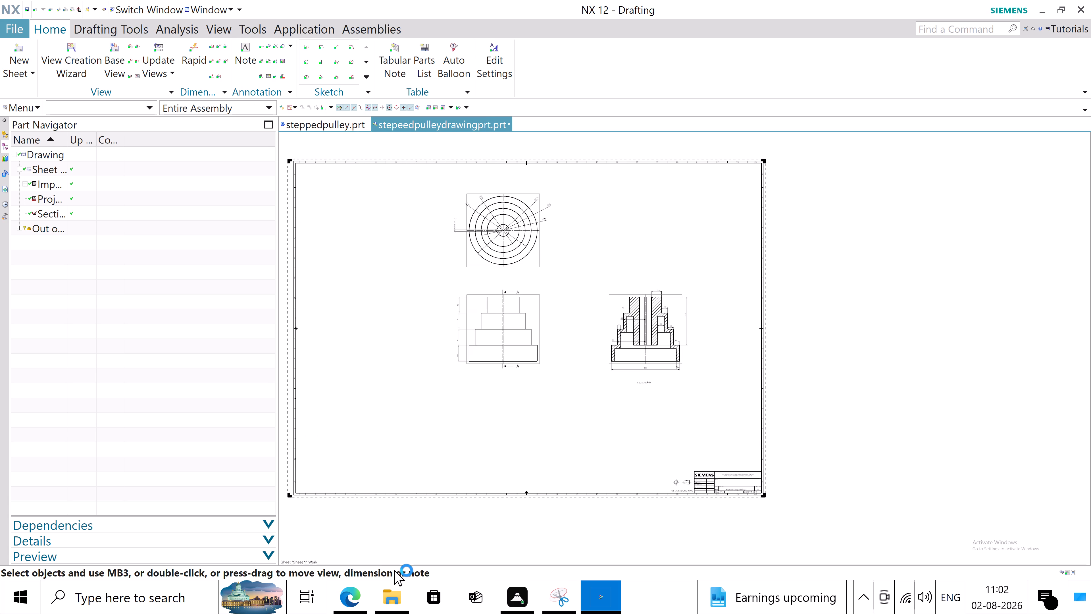
# Switch to File Explorer and open the nx cad files 01-08-2026 folder on Local Disk (E:).
pyautogui.click(394, 610)
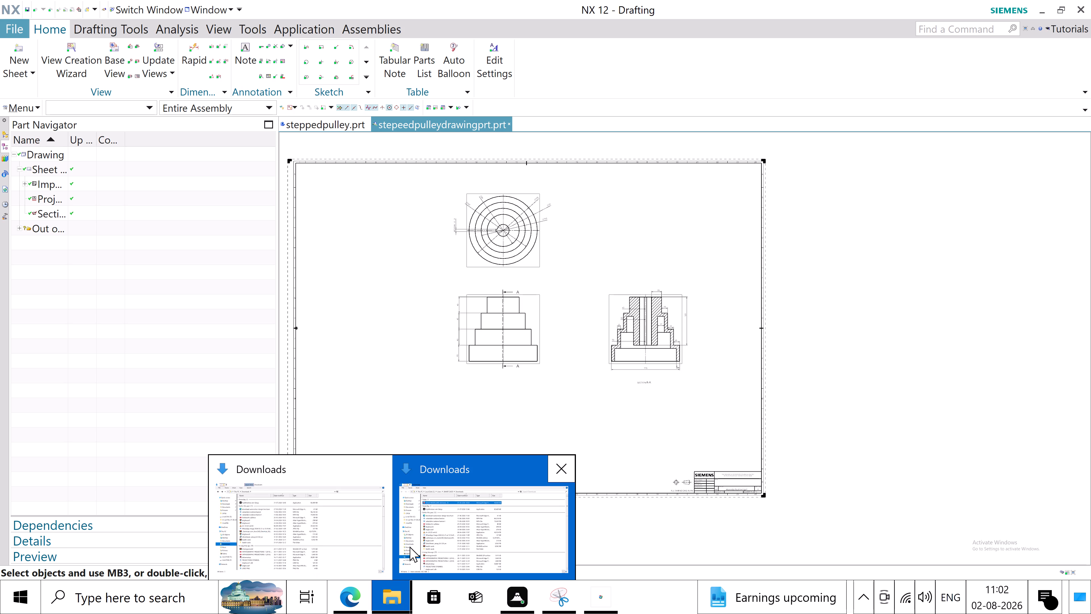
pyautogui.click(572, 468)
pyautogui.click(418, 499)
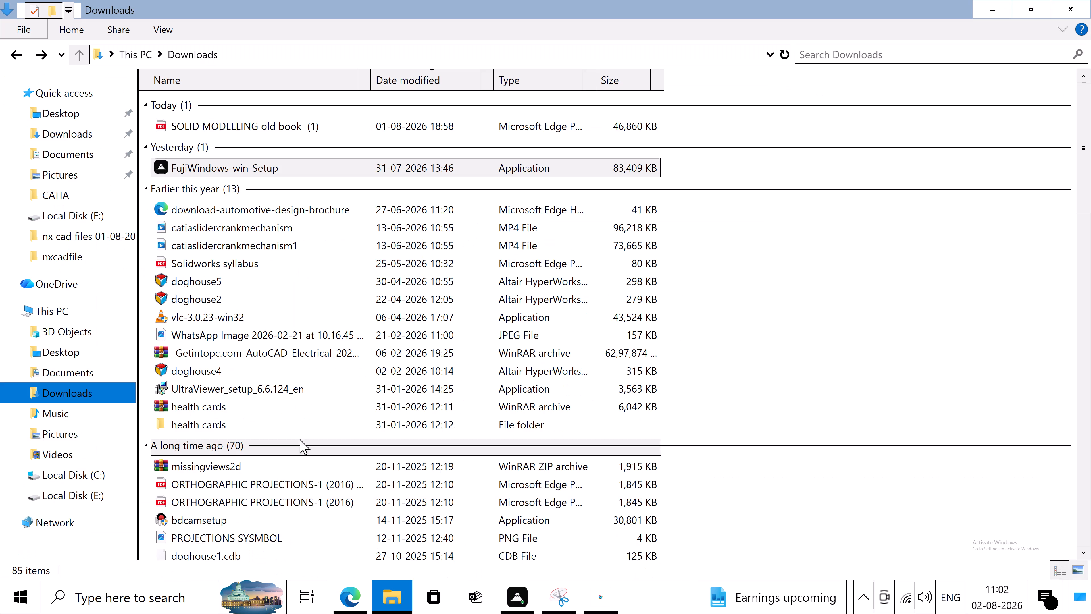
pyautogui.click(41, 314)
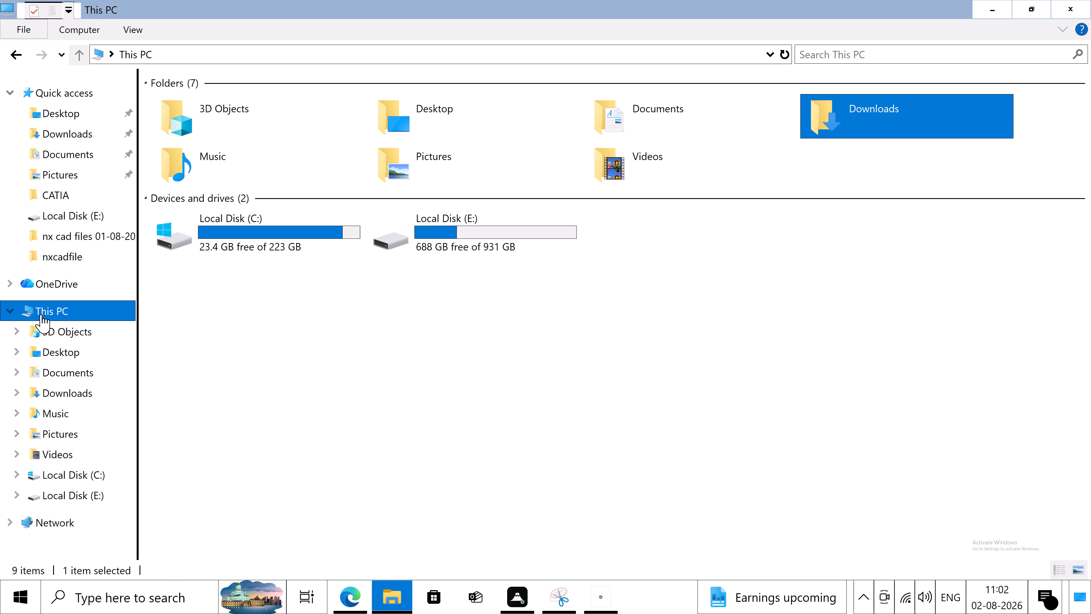
pyautogui.doubleClick(455, 236)
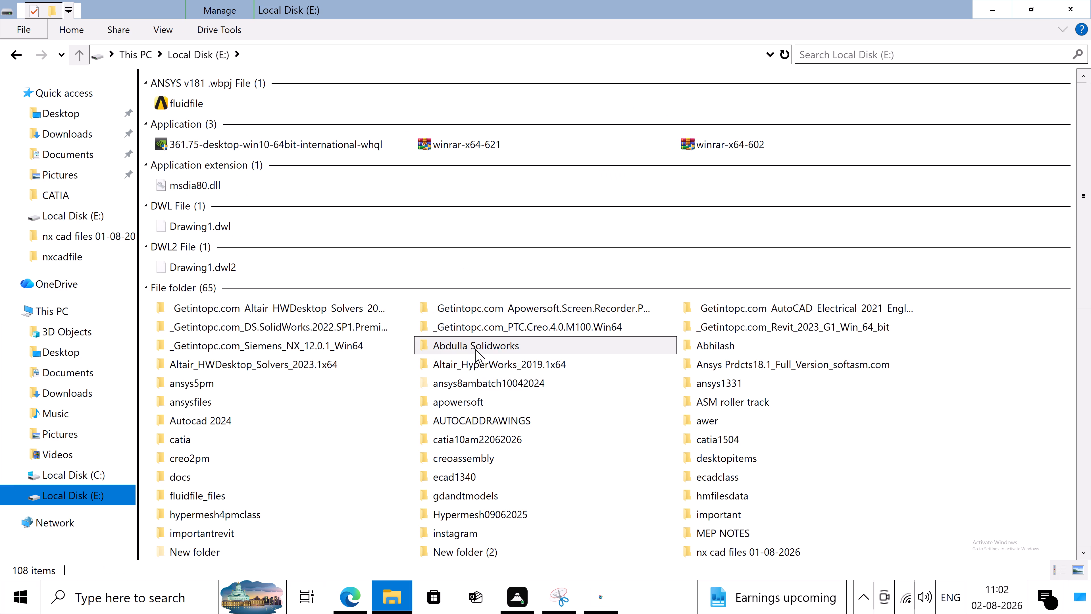
pyautogui.scroll(-2, 669, 493)
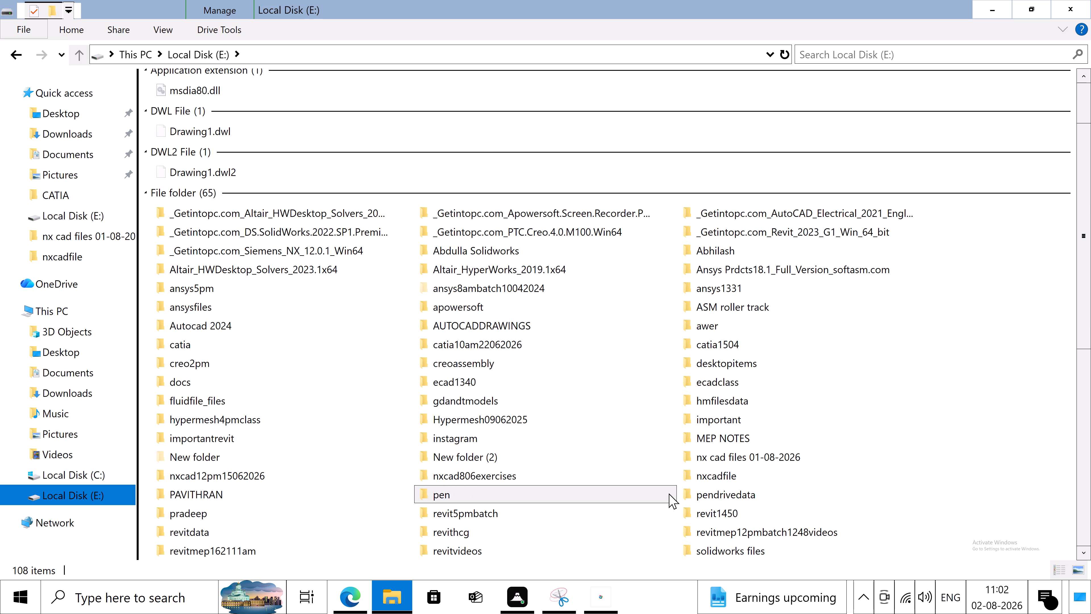
pyautogui.doubleClick(734, 464)
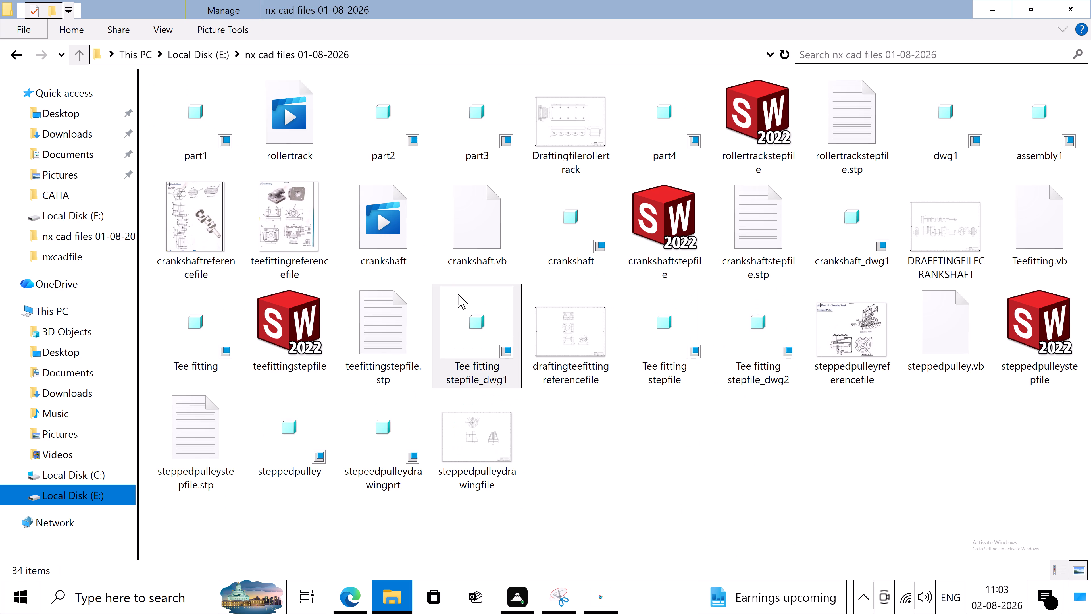
# Sort the folder's files by date with the newest first.
pyautogui.rightClick(697, 469)
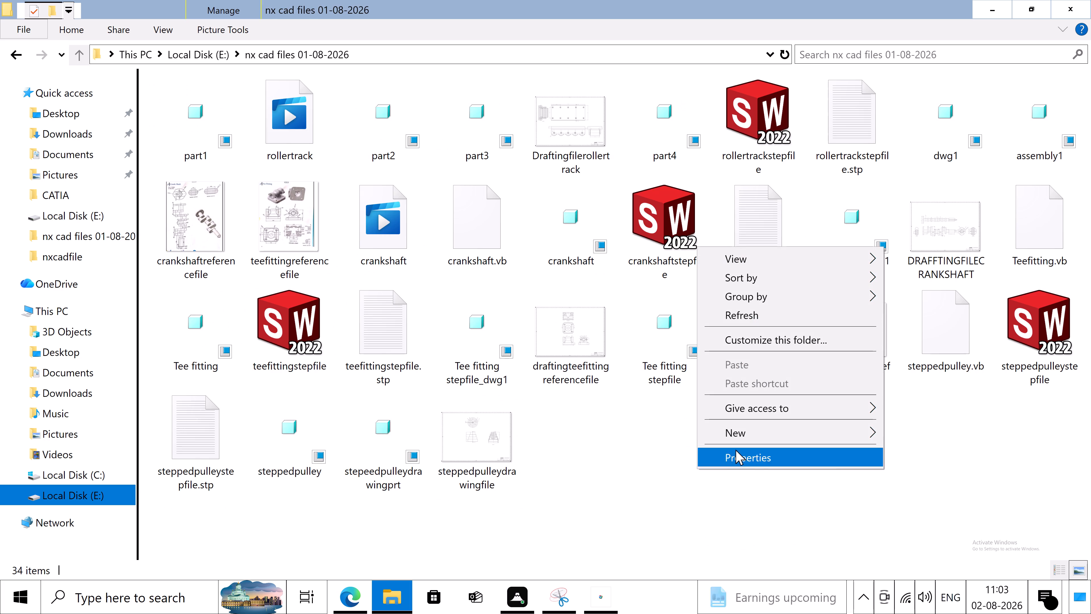
pyautogui.click(755, 277)
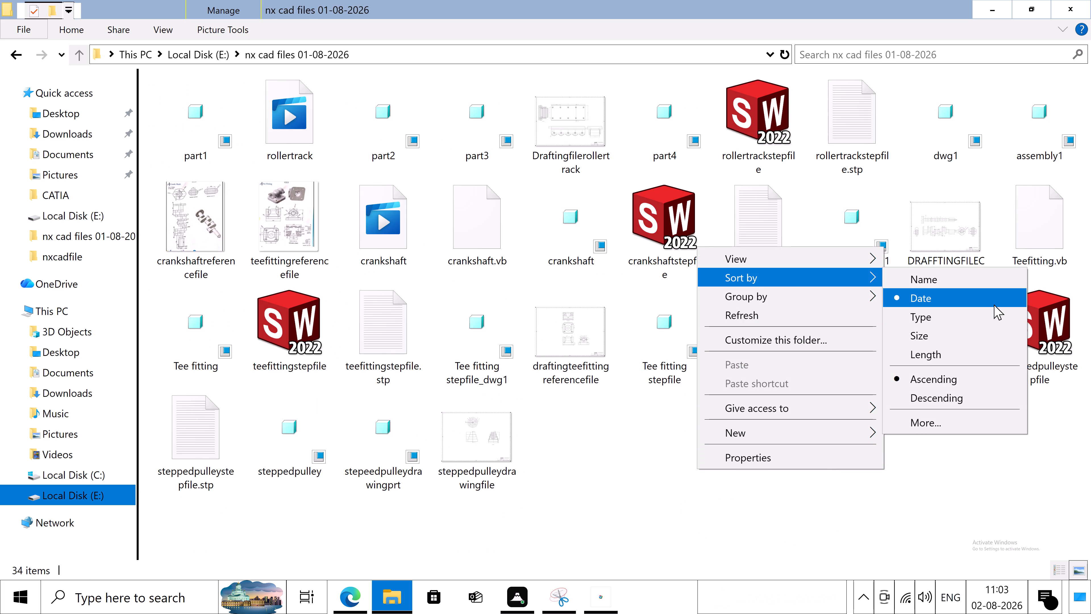
pyautogui.click(994, 301)
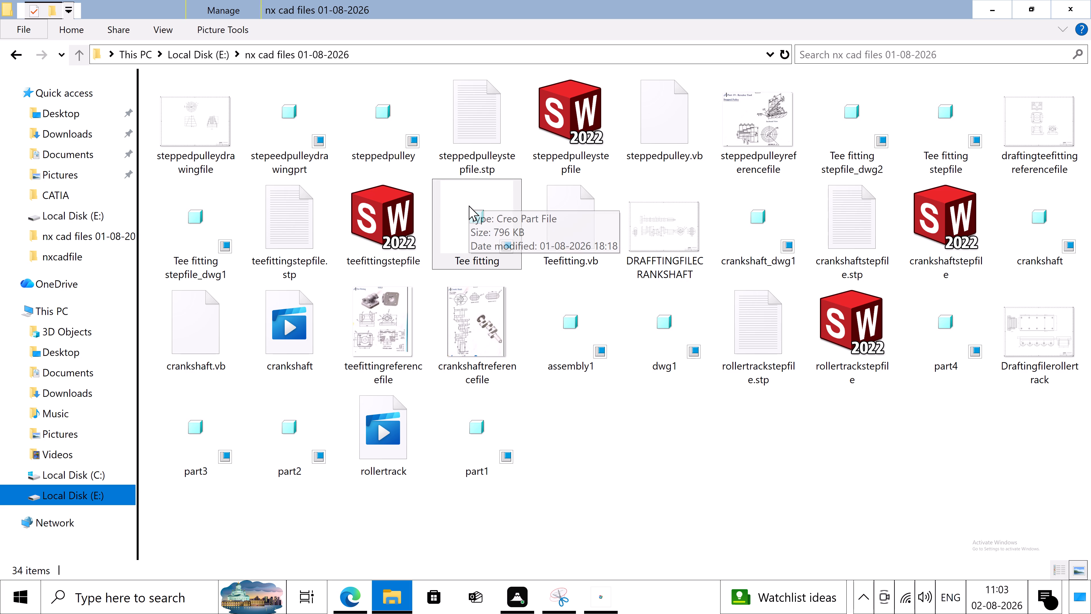
# Check the stepped pulley part, drawing part, STEP export and plotted drawing image among the newest files.
pyautogui.click(401, 141)
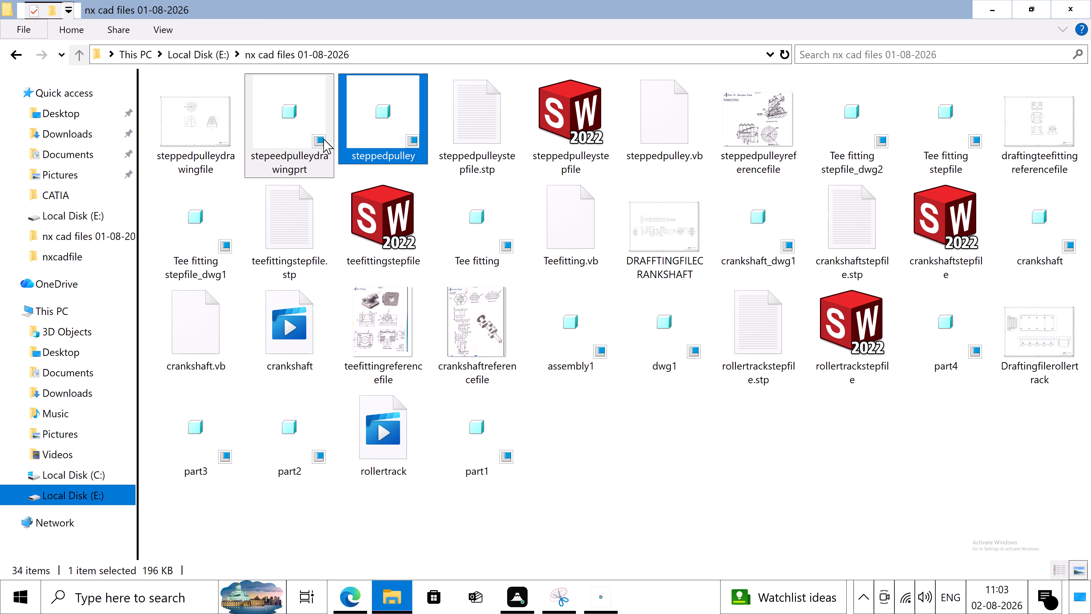
pyautogui.click(310, 139)
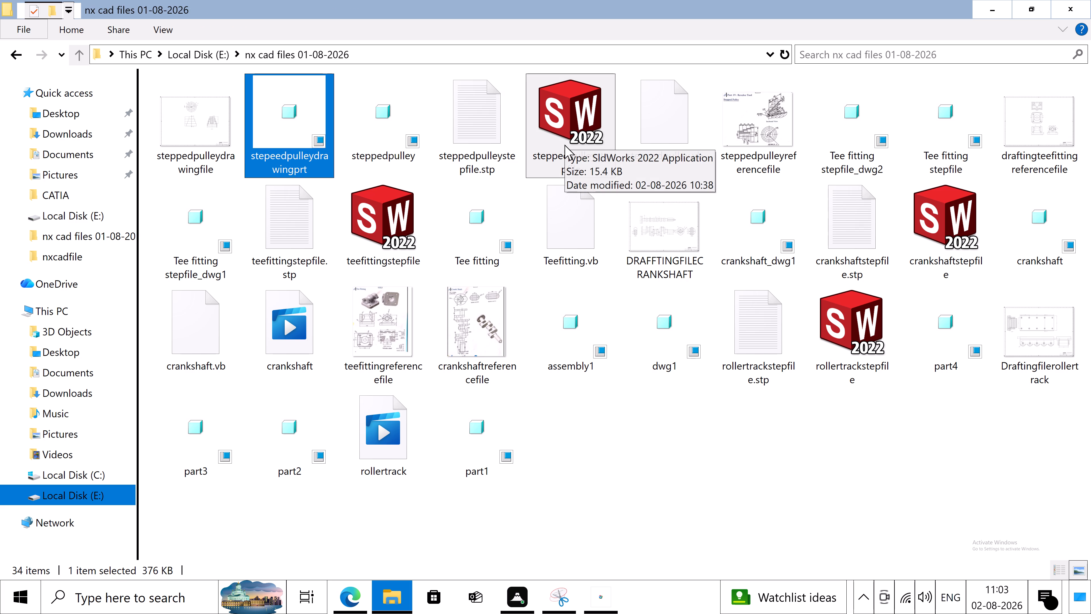
pyautogui.click(565, 145)
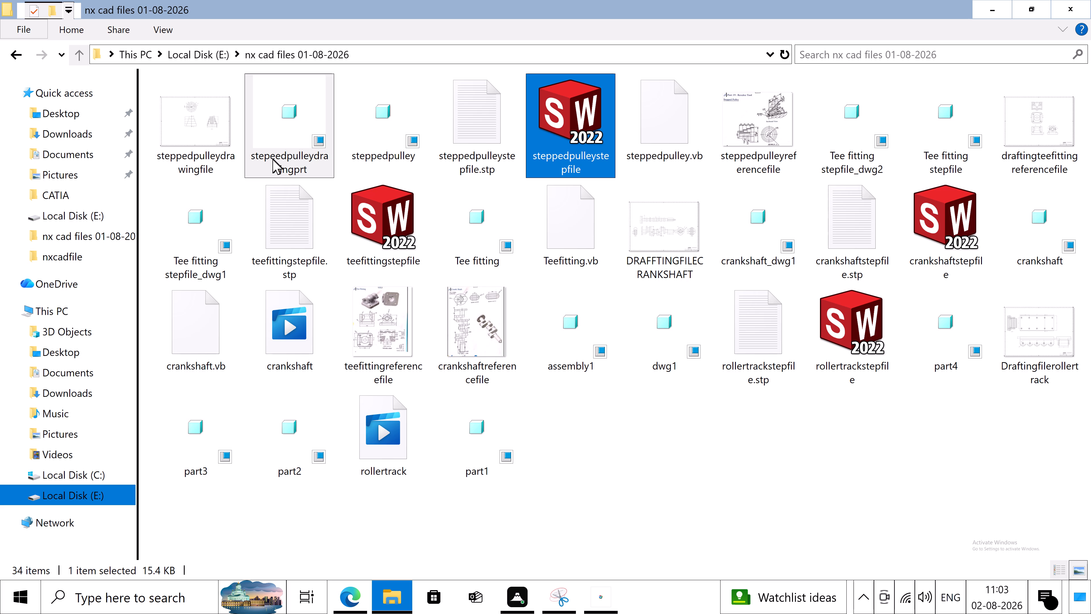
pyautogui.click(212, 131)
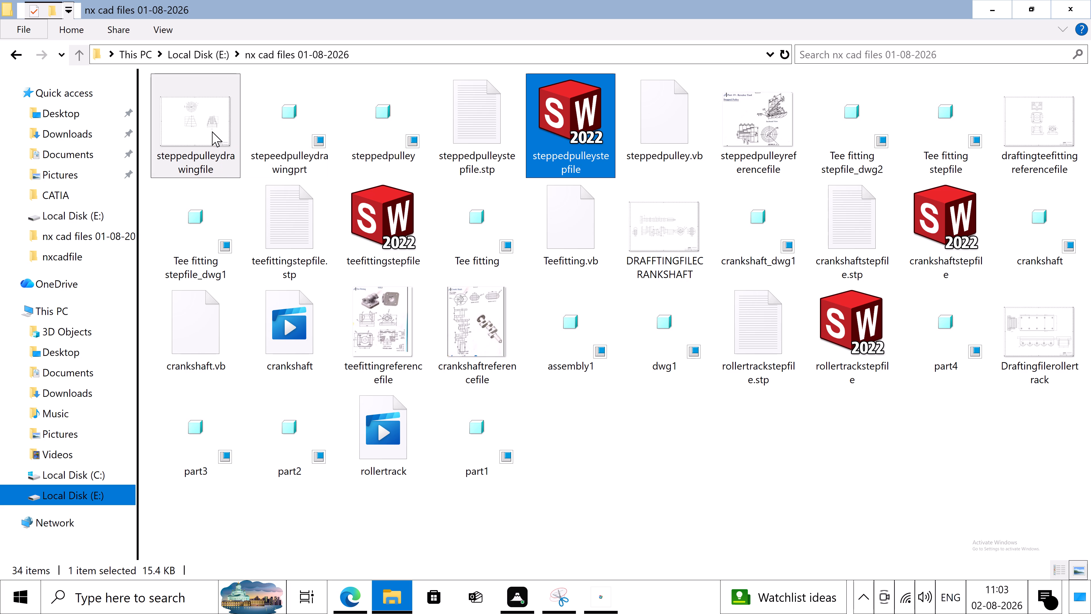
# Open the plotted steppedpulleydrawingfile image in the browser to check the sheet, and return to the folder.
pyautogui.rightClick(212, 131)
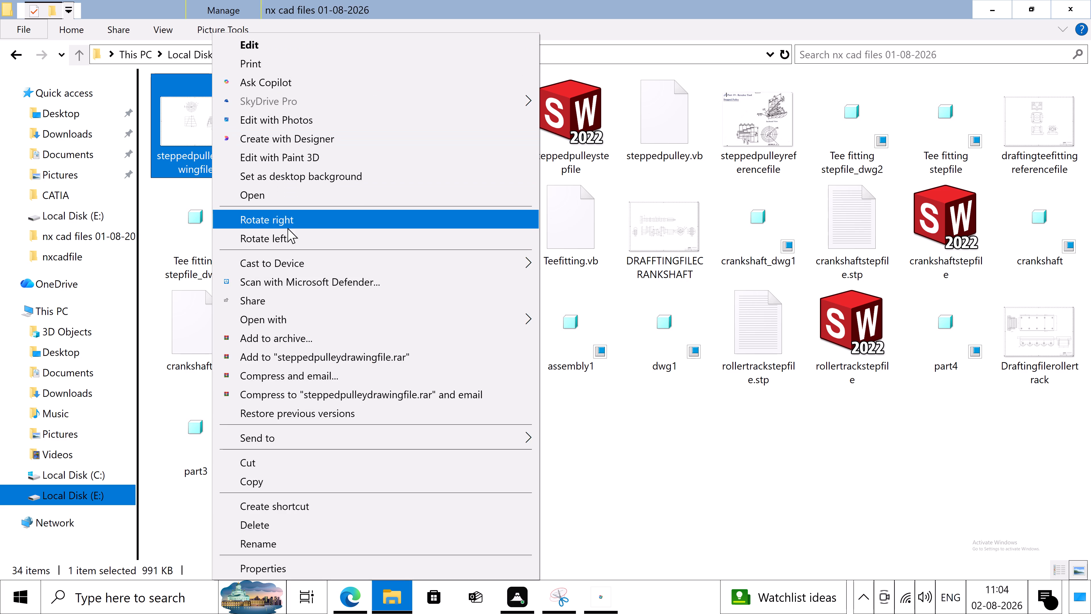
pyautogui.click(302, 189)
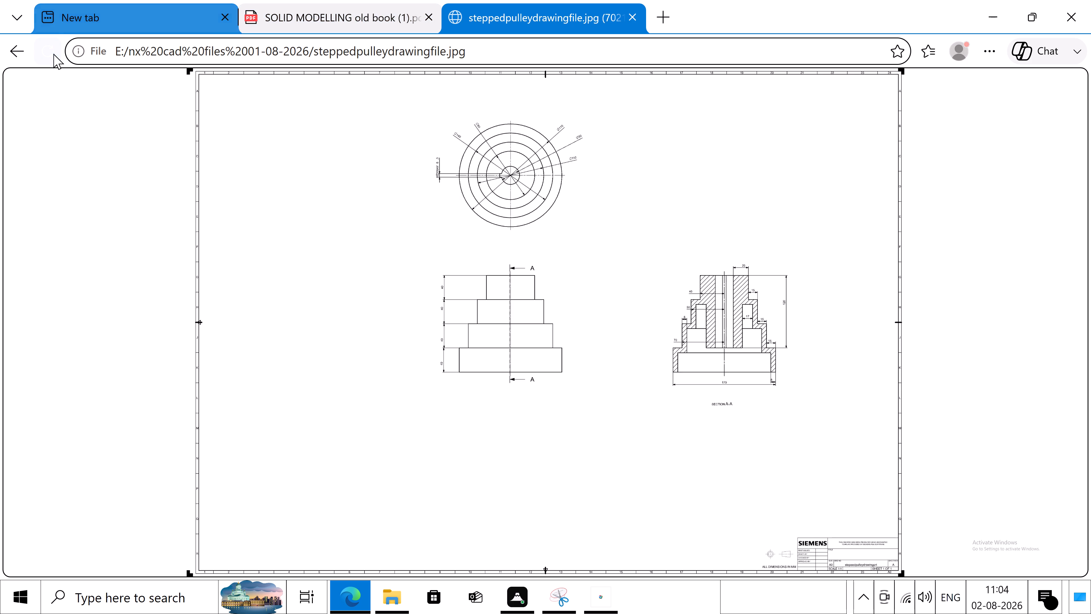
pyautogui.click(631, 20)
pyautogui.click(998, 11)
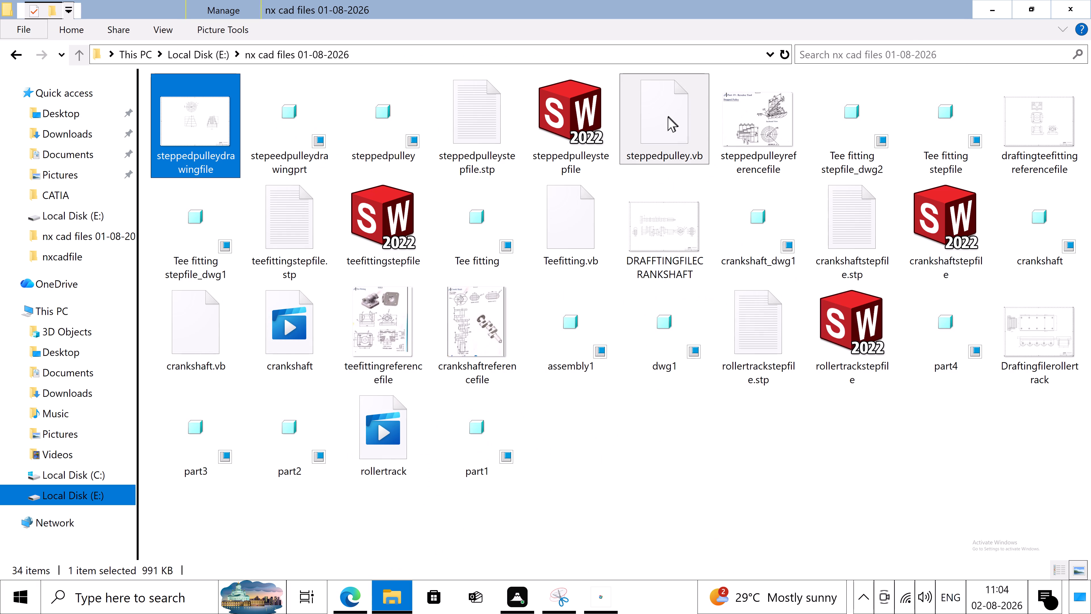
# Open the steppedpulleydrawingfile image in Paint to view it at full size.
pyautogui.rightClick(198, 122)
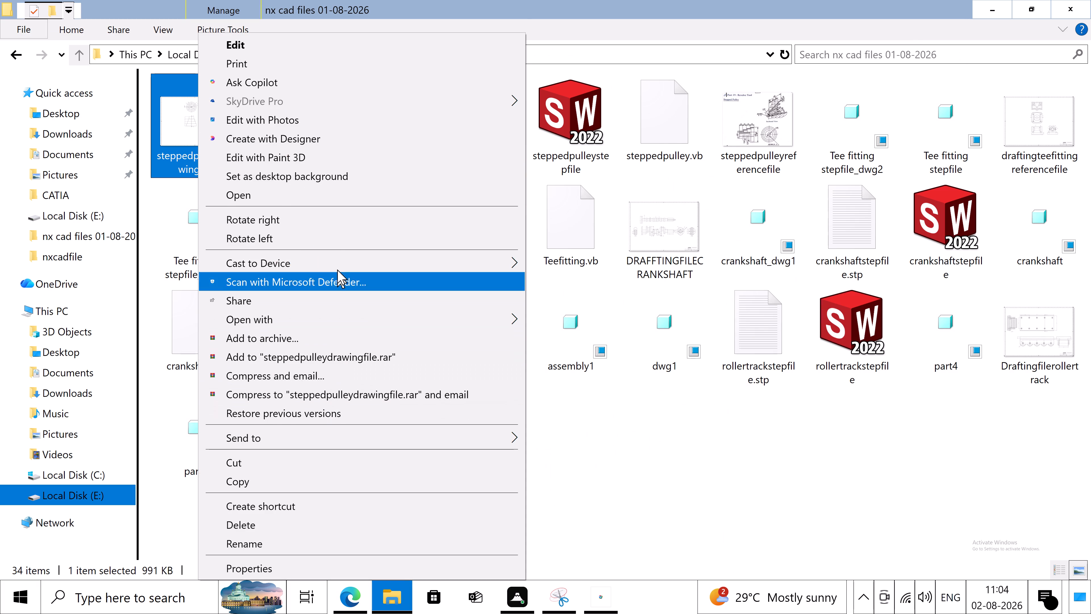
pyautogui.click(332, 319)
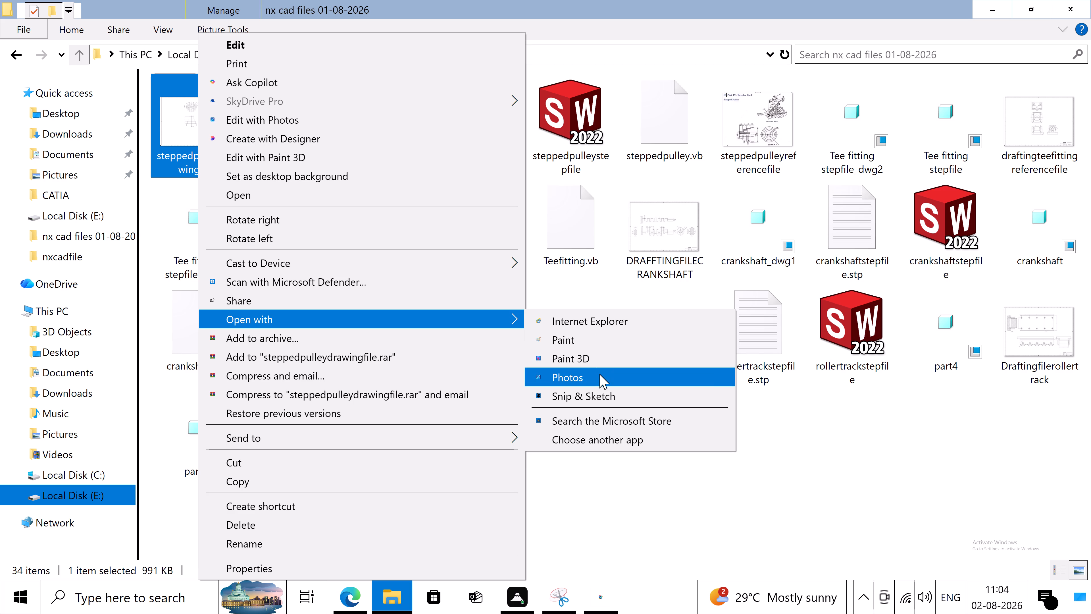
pyautogui.click(603, 341)
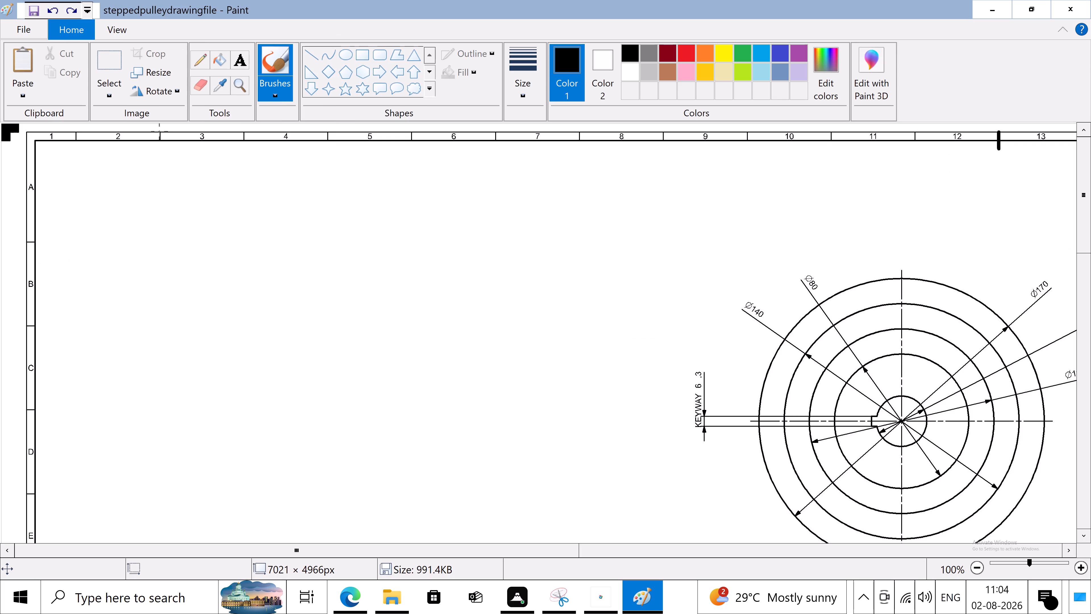
pyautogui.scroll(-3, 187, 221)
pyautogui.scroll(4, 188, 225)
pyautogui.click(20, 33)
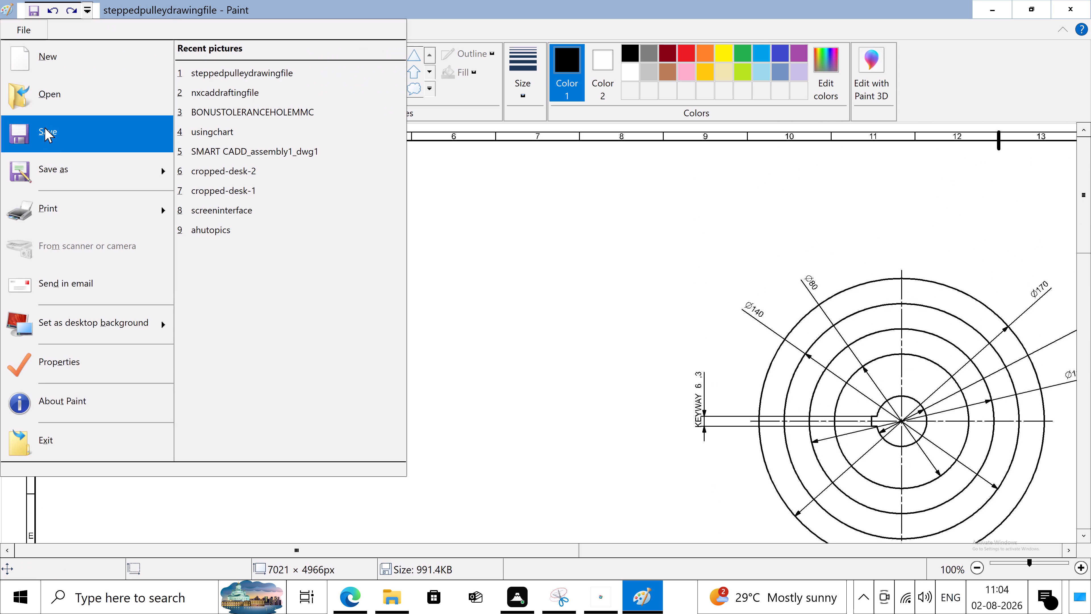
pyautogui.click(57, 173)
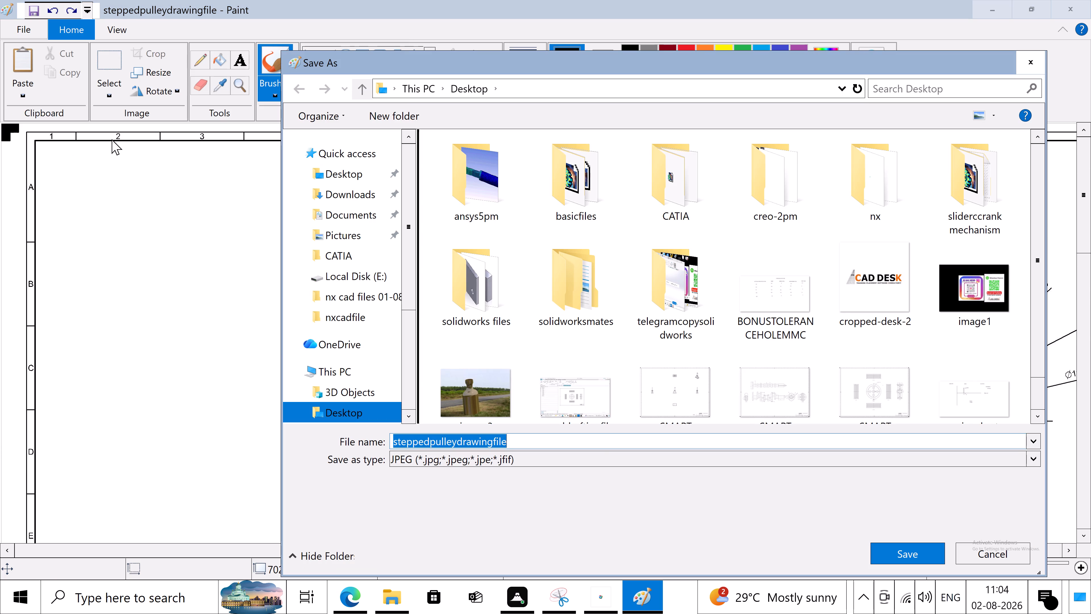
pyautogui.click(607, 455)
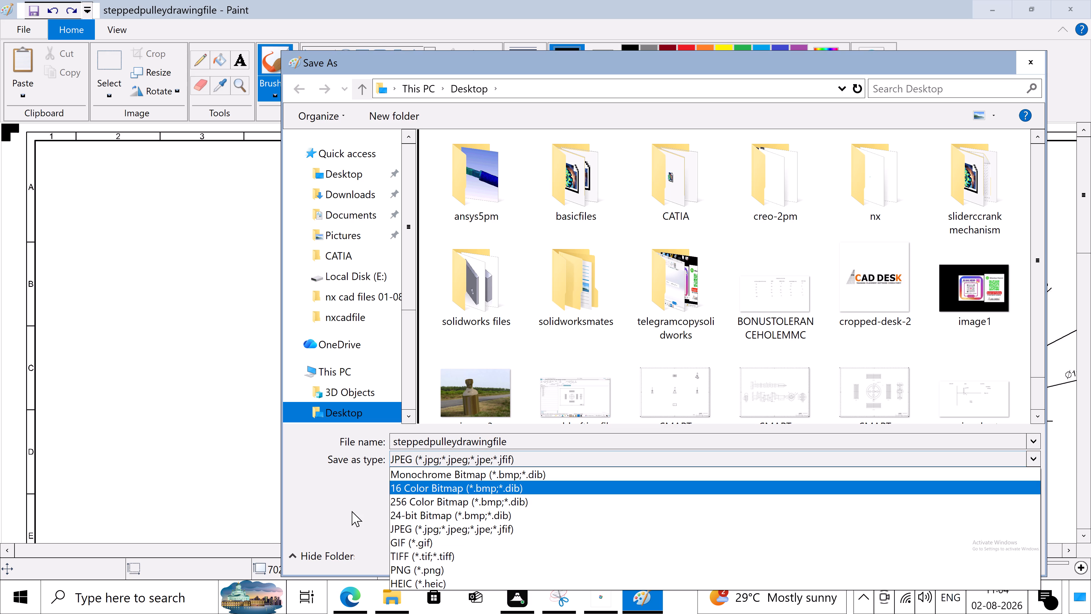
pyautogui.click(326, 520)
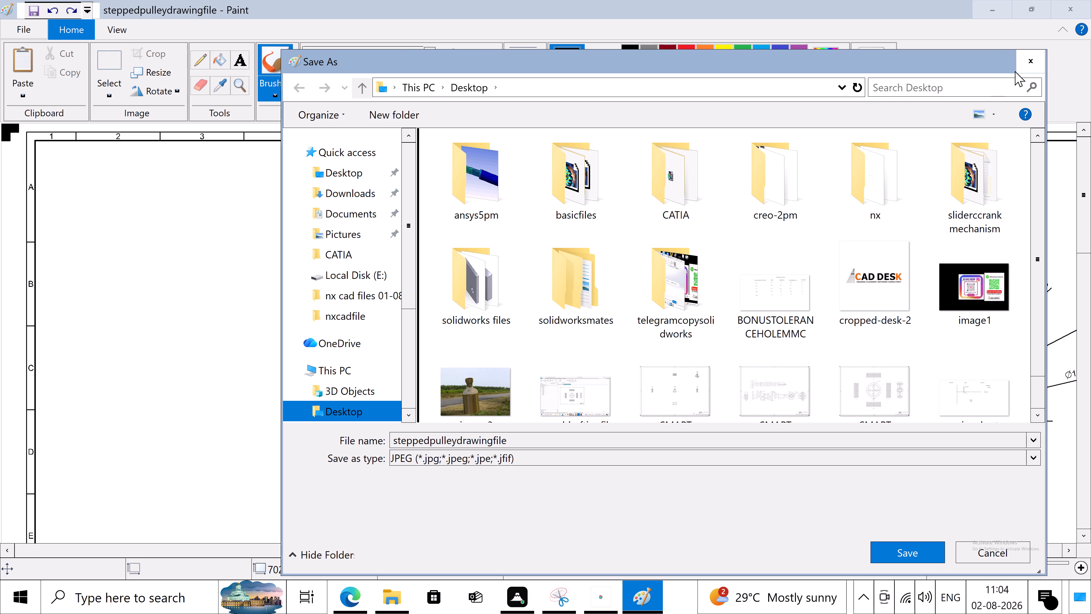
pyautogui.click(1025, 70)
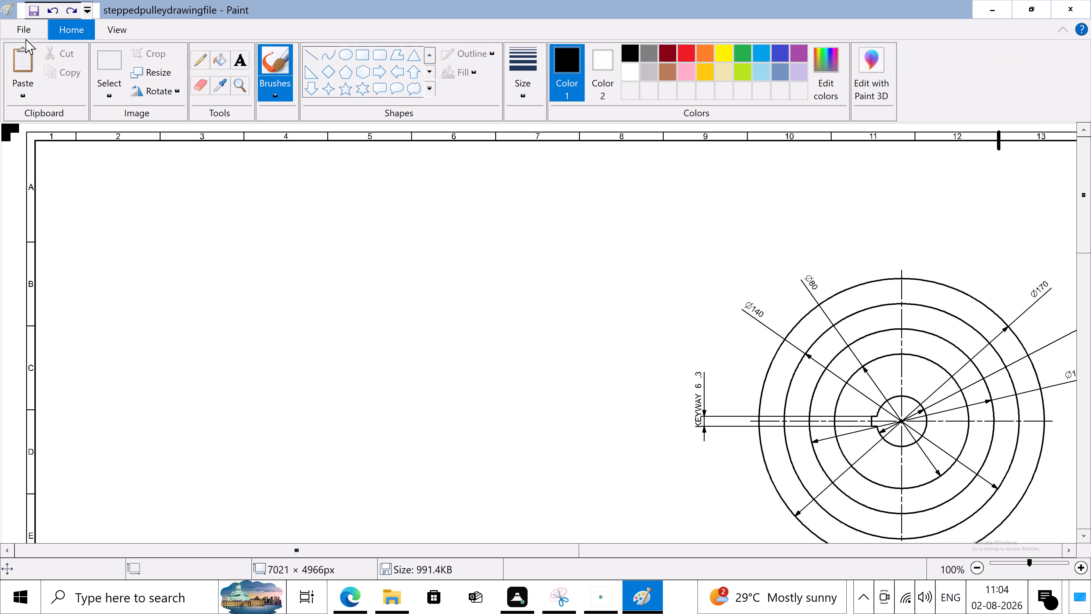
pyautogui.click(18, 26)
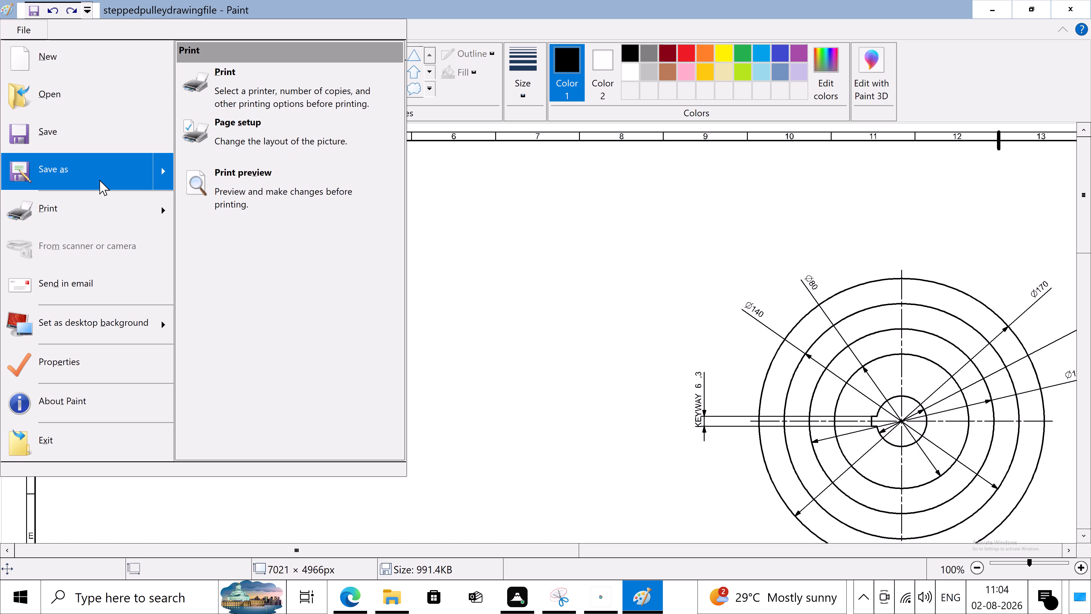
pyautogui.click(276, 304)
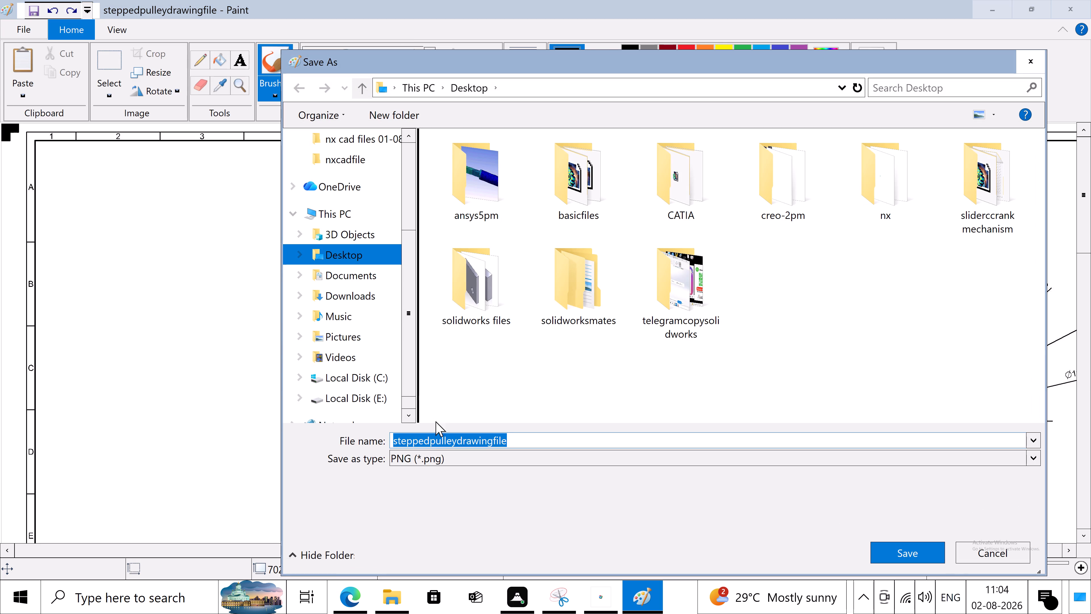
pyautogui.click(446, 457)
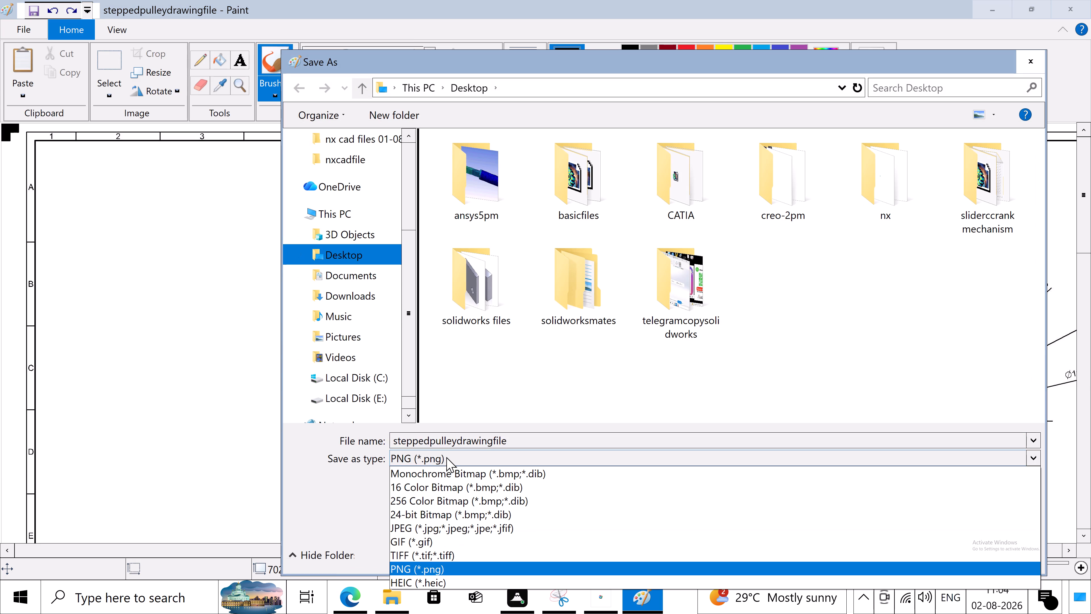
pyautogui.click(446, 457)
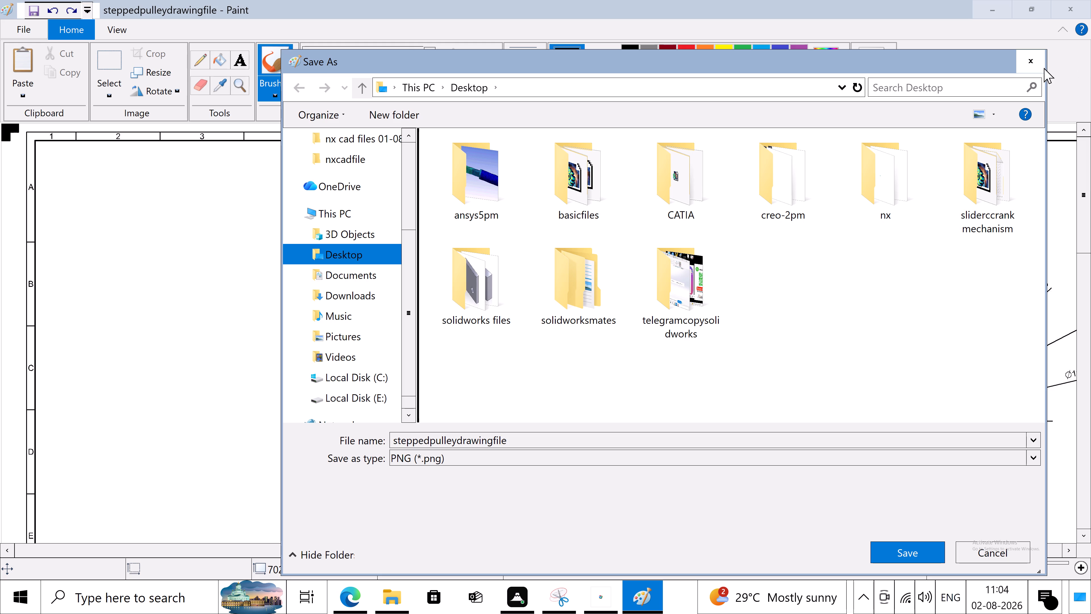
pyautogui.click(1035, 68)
# Look over the drawing image down to the sheet's lower border and close Paint.
pyautogui.scroll(-2, 303, 247)
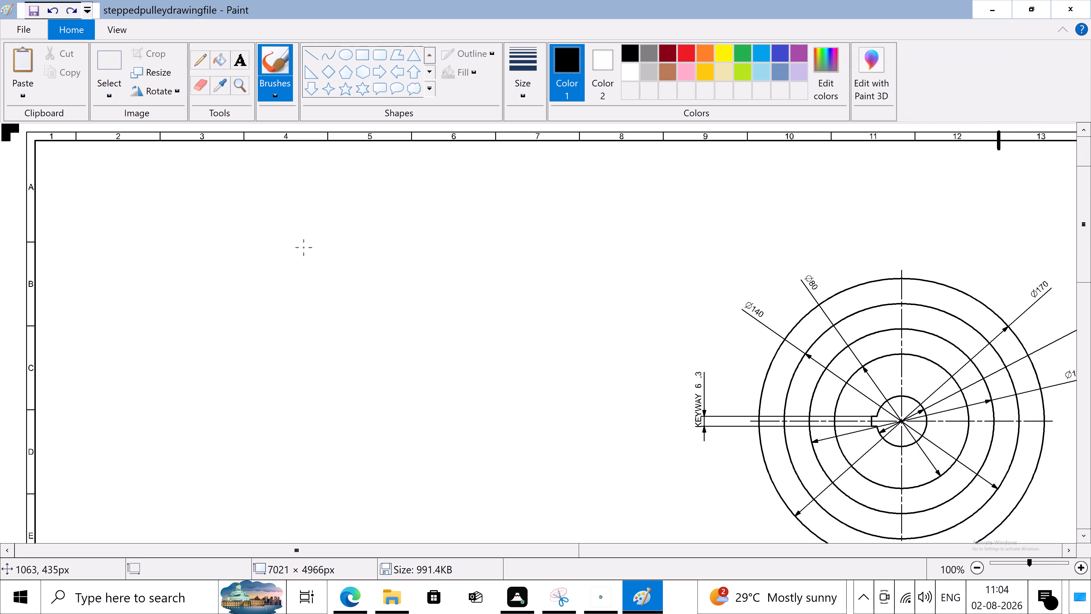
pyautogui.scroll(-11, 303, 247)
pyautogui.scroll(2, 303, 247)
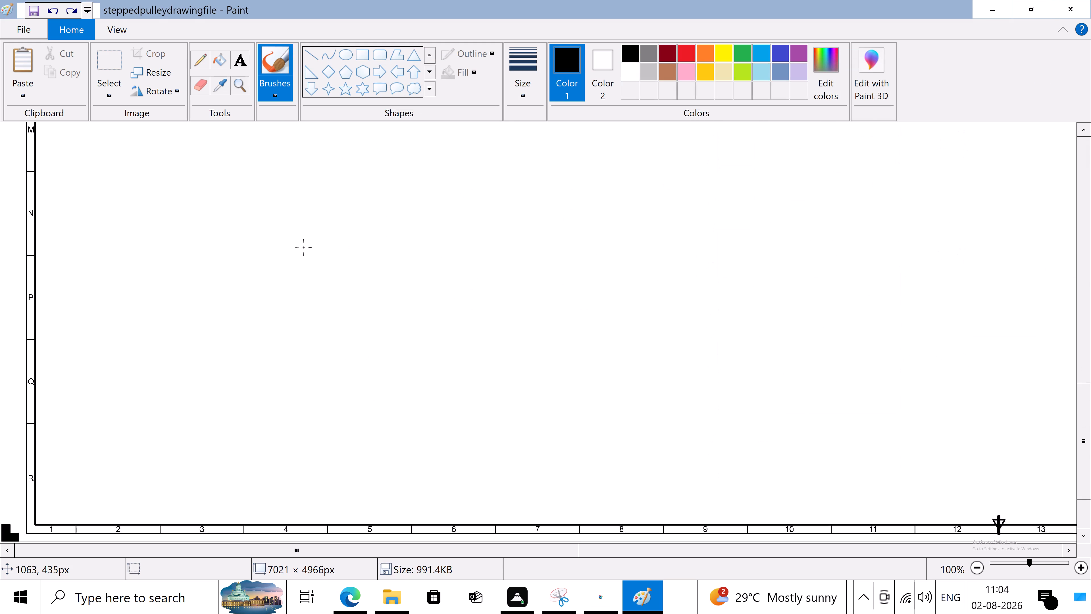
pyautogui.scroll(10, 303, 247)
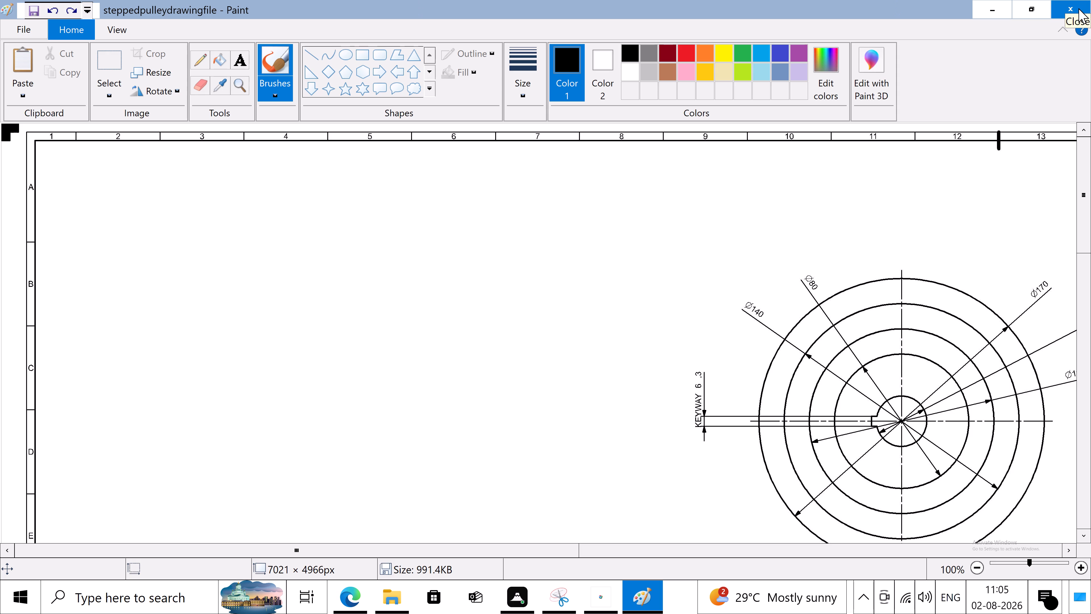
pyautogui.click(1056, 13)
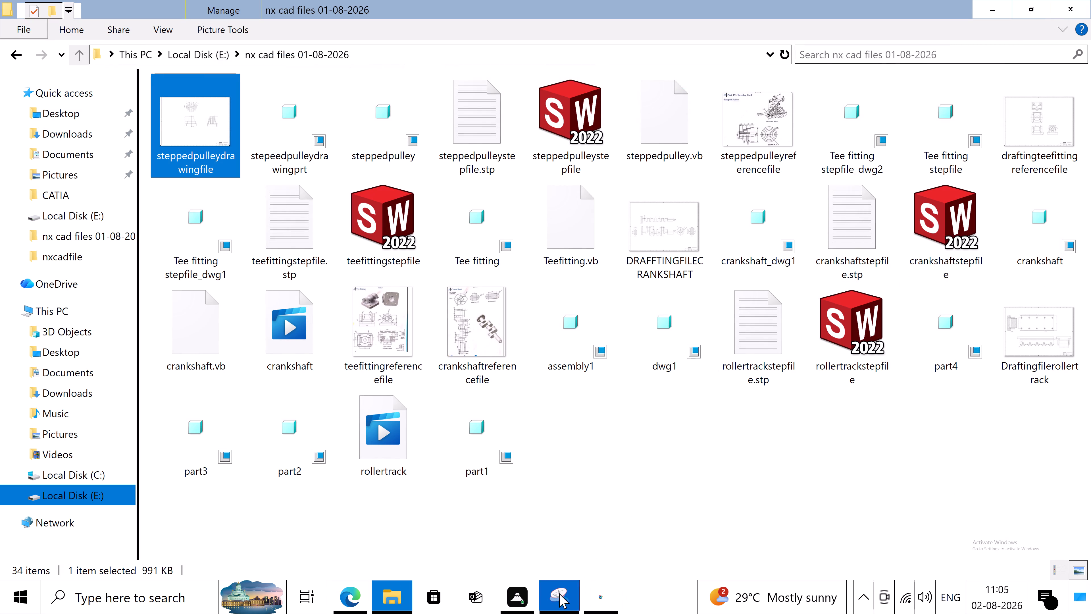
# Switch to NX and examine the stepped pulley drawing's top view, front view and section A-A with their dimensions.
pyautogui.click(606, 590)
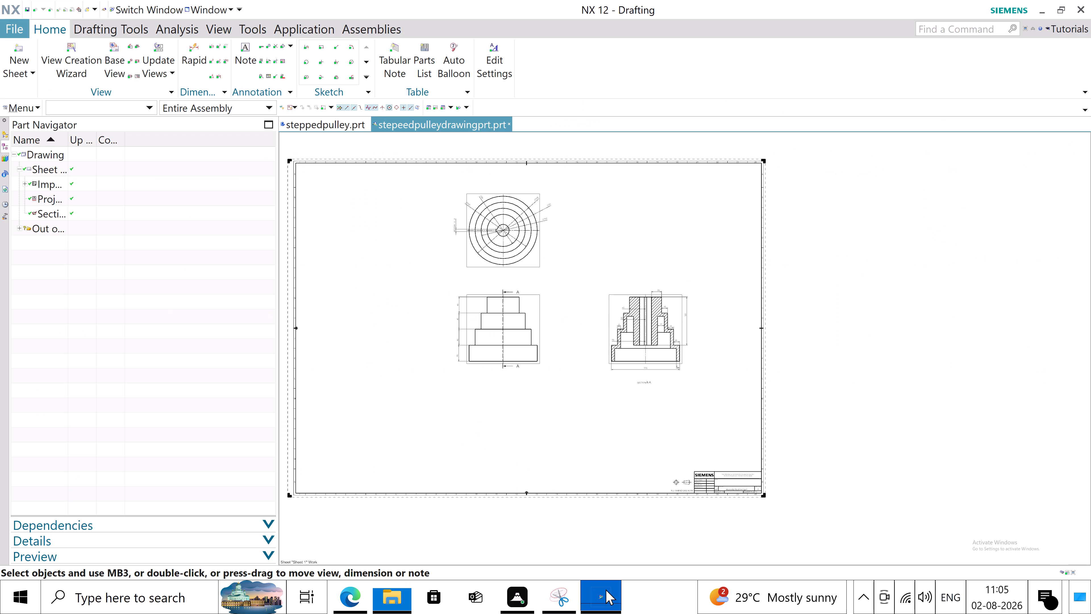
pyautogui.click(603, 390)
pyautogui.scroll(4, 664, 313)
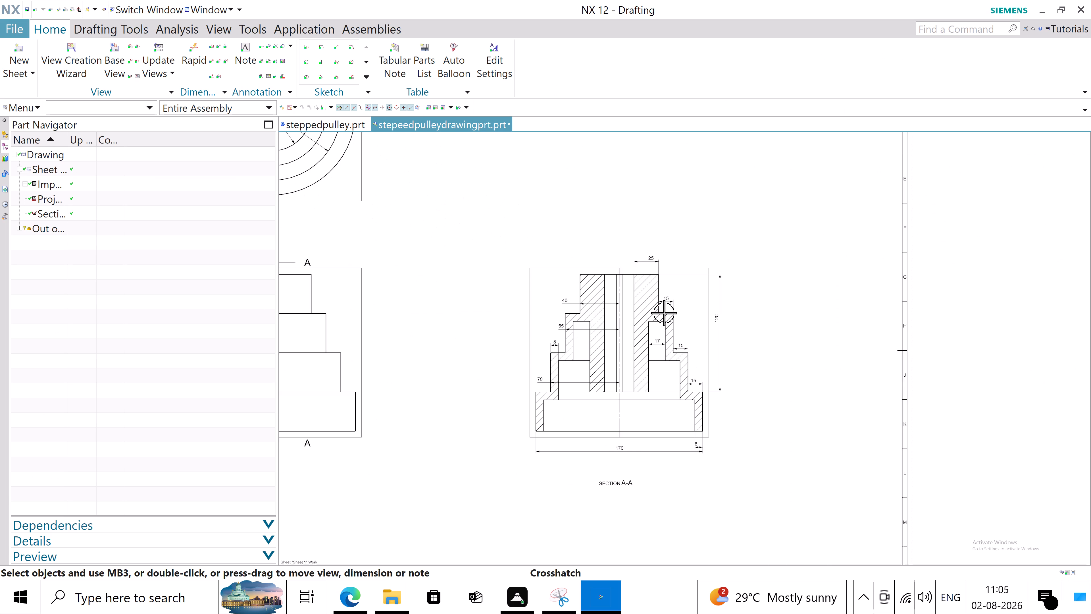
pyautogui.scroll(3, 664, 313)
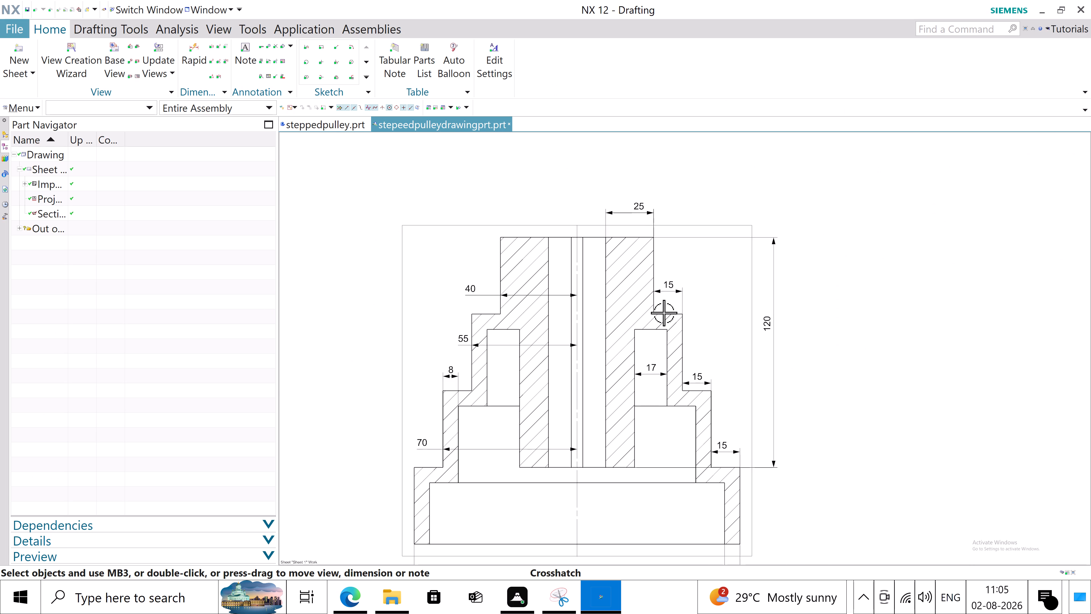
pyautogui.scroll(-6, 664, 313)
pyautogui.scroll(1, 664, 313)
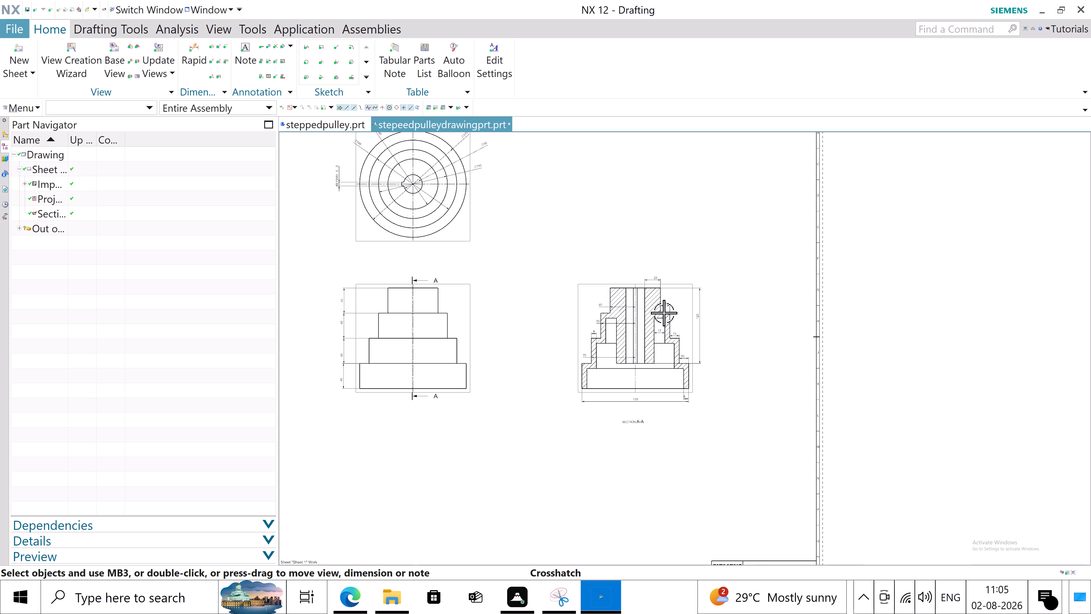
pyautogui.scroll(3, 664, 313)
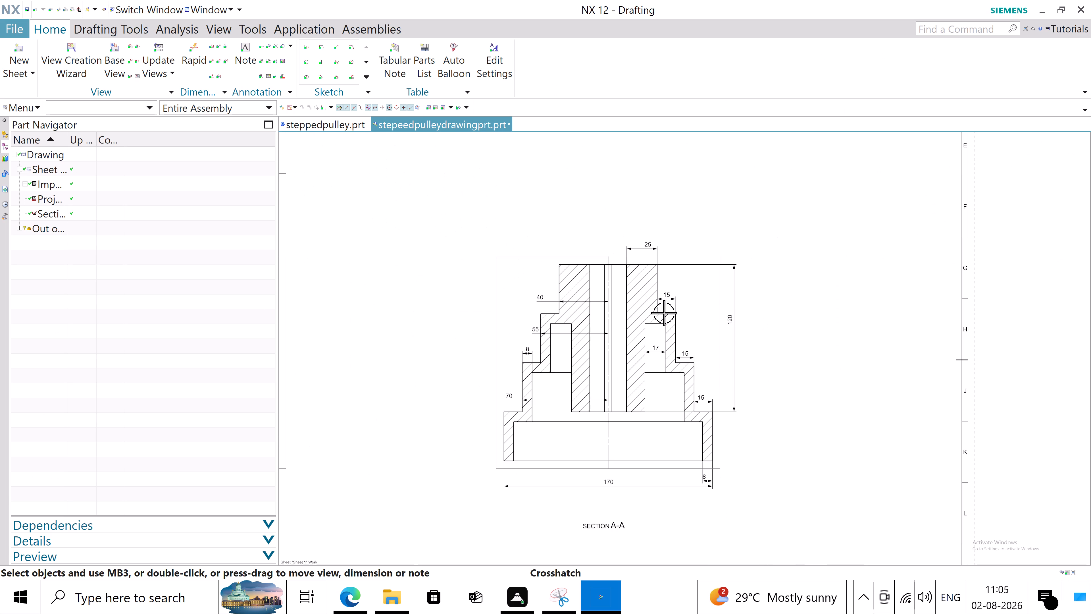
pyautogui.scroll(-5, 664, 313)
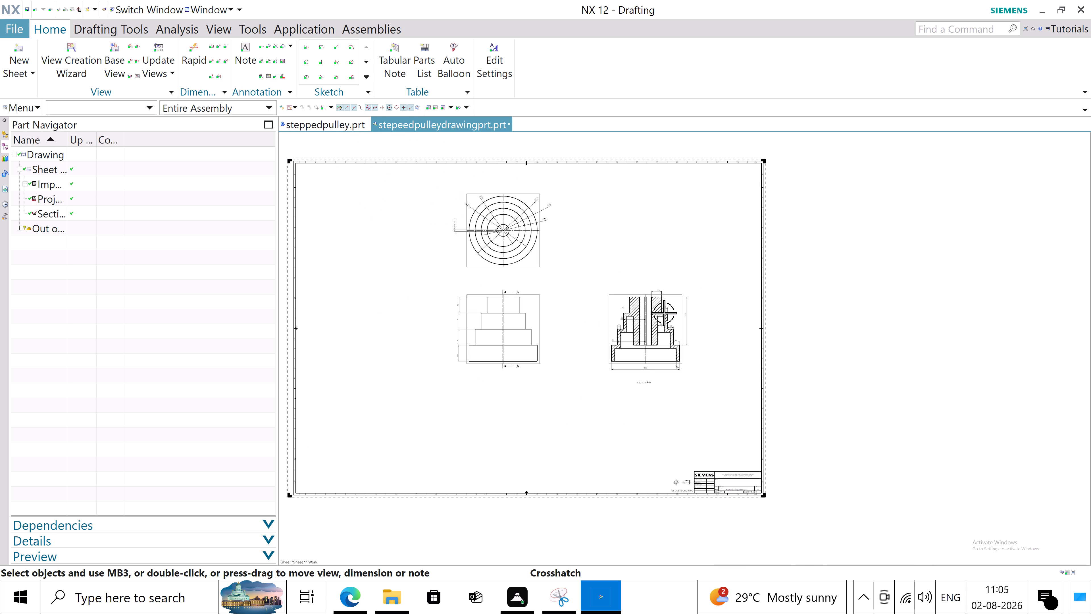
pyautogui.scroll(3, 541, 208)
pyautogui.scroll(3, 480, 213)
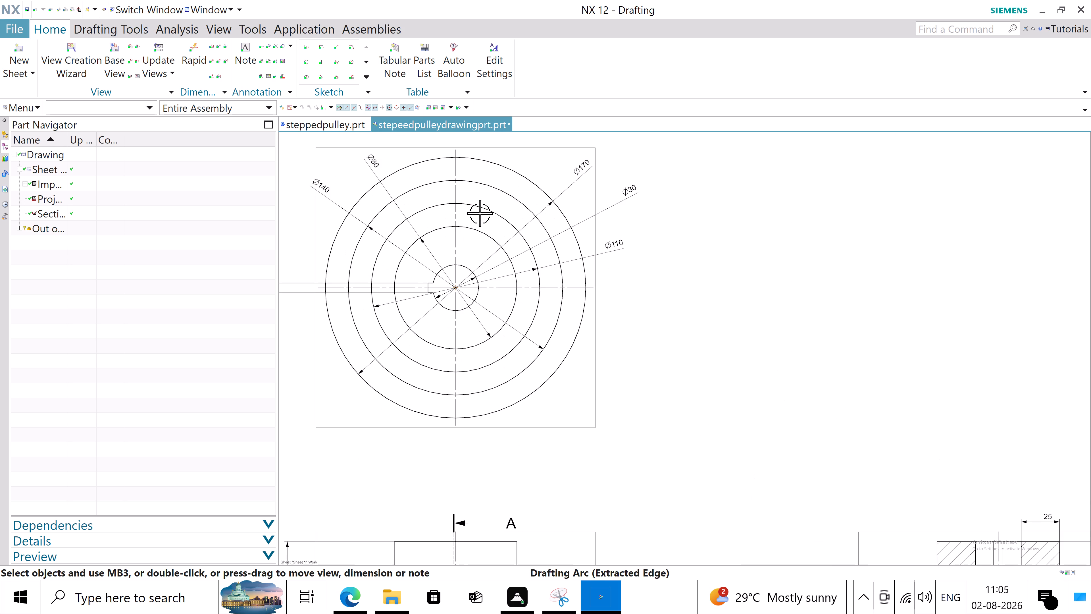
pyautogui.scroll(-4, 480, 213)
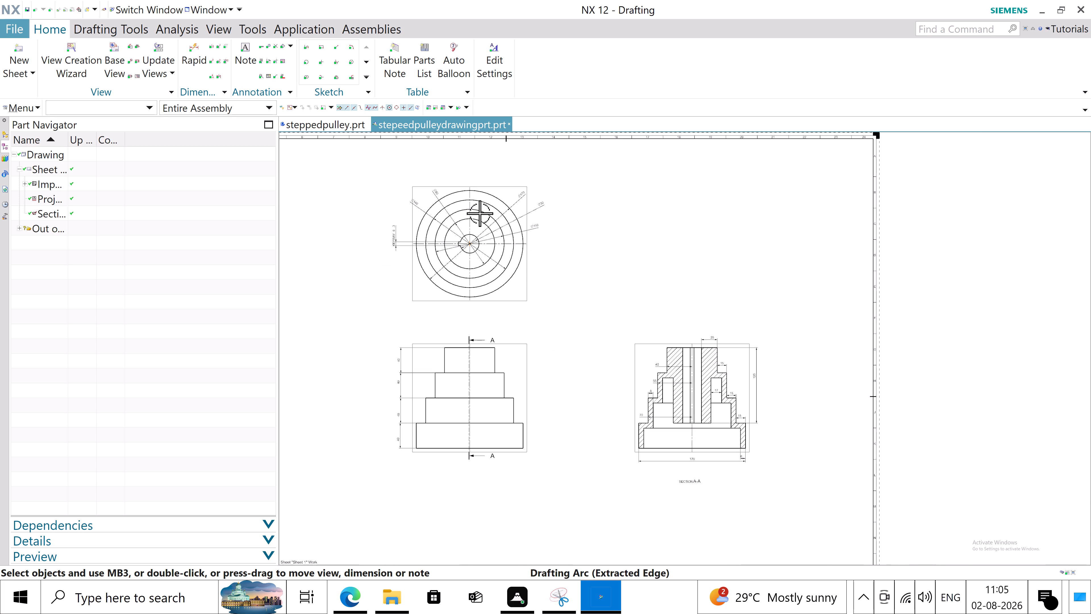
pyautogui.scroll(1, 502, 408)
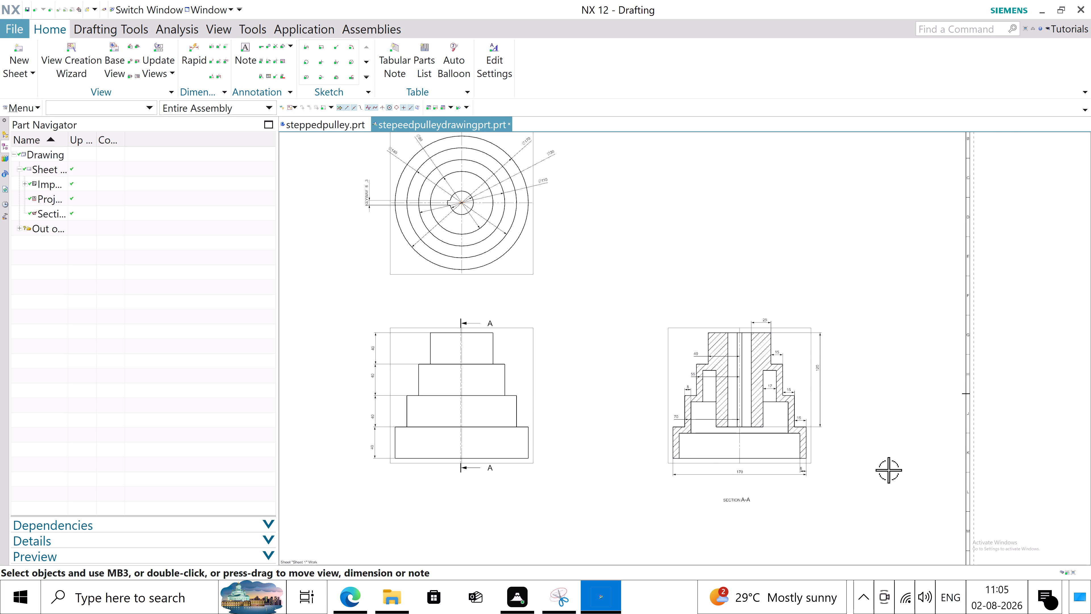
pyautogui.scroll(2, 888, 470)
pyautogui.scroll(2, 758, 410)
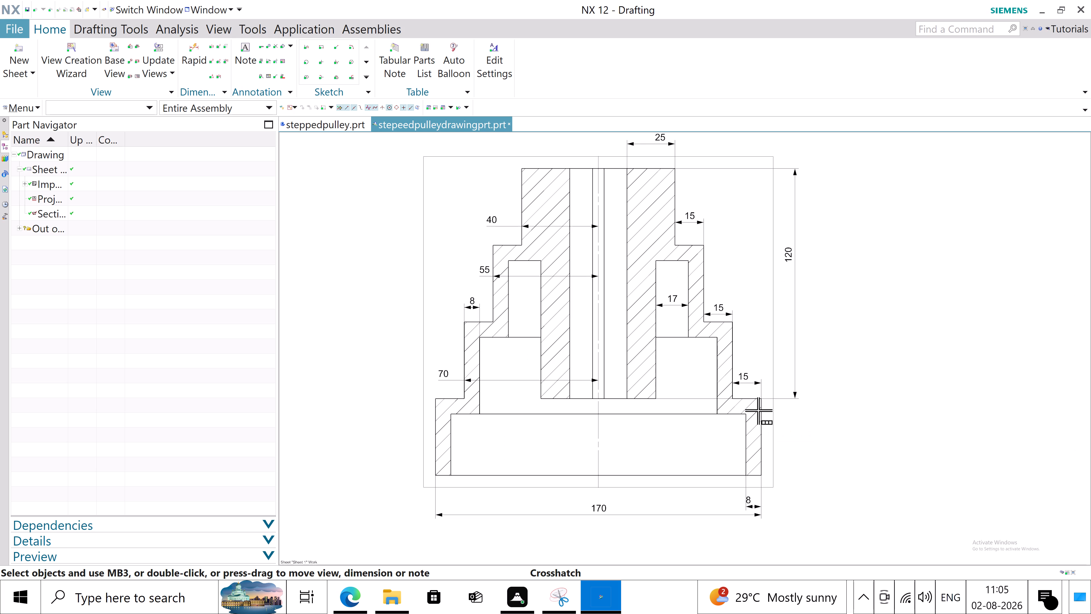
pyautogui.scroll(-3, 758, 410)
pyautogui.scroll(-2, 825, 397)
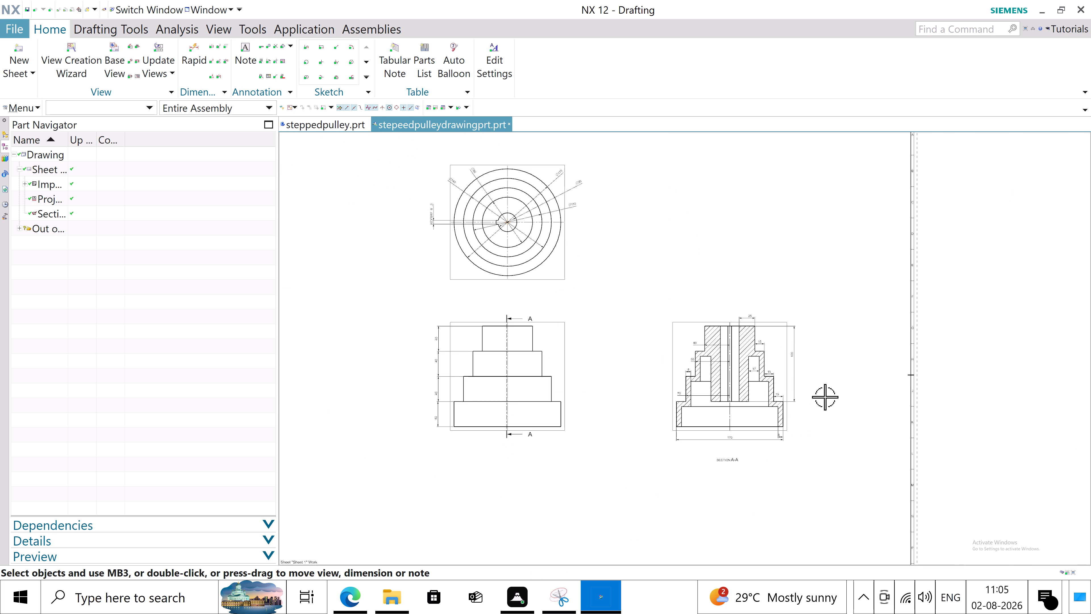
pyautogui.scroll(-1, 825, 397)
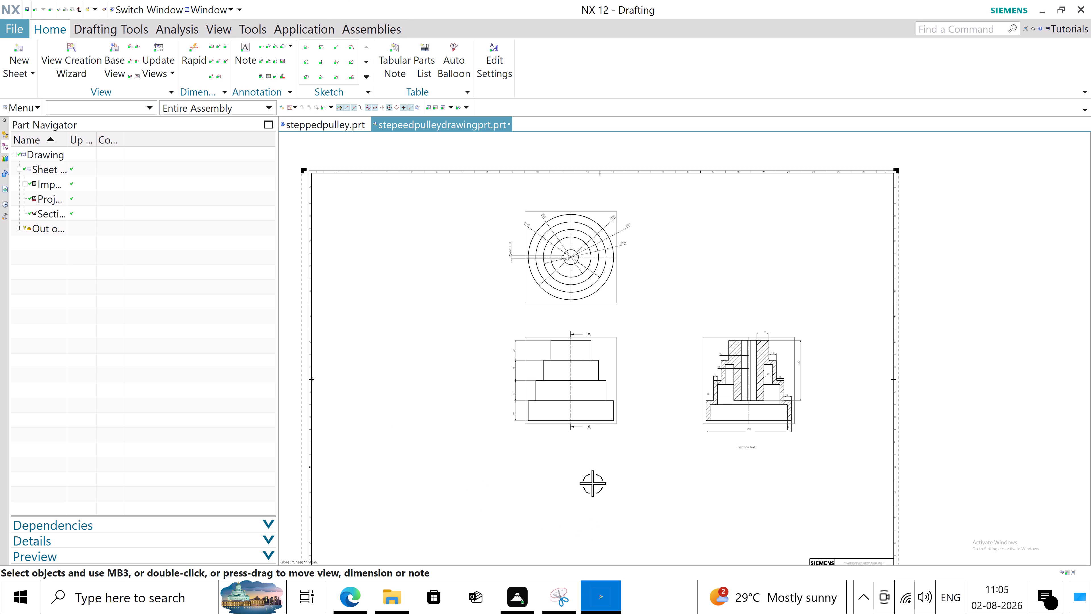
pyautogui.scroll(-2, 566, 397)
pyautogui.scroll(2, 630, 368)
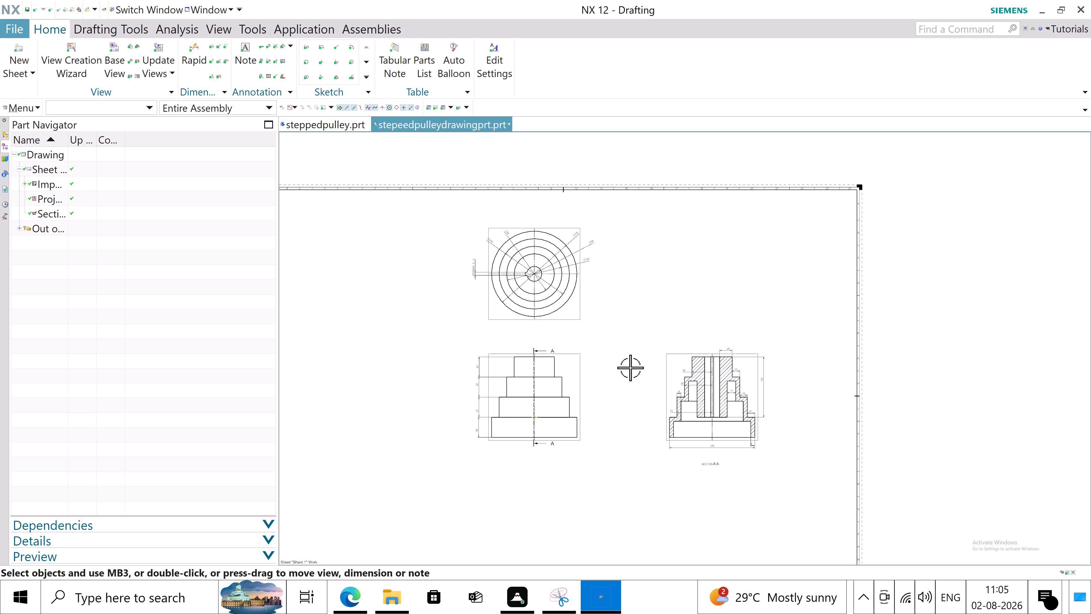
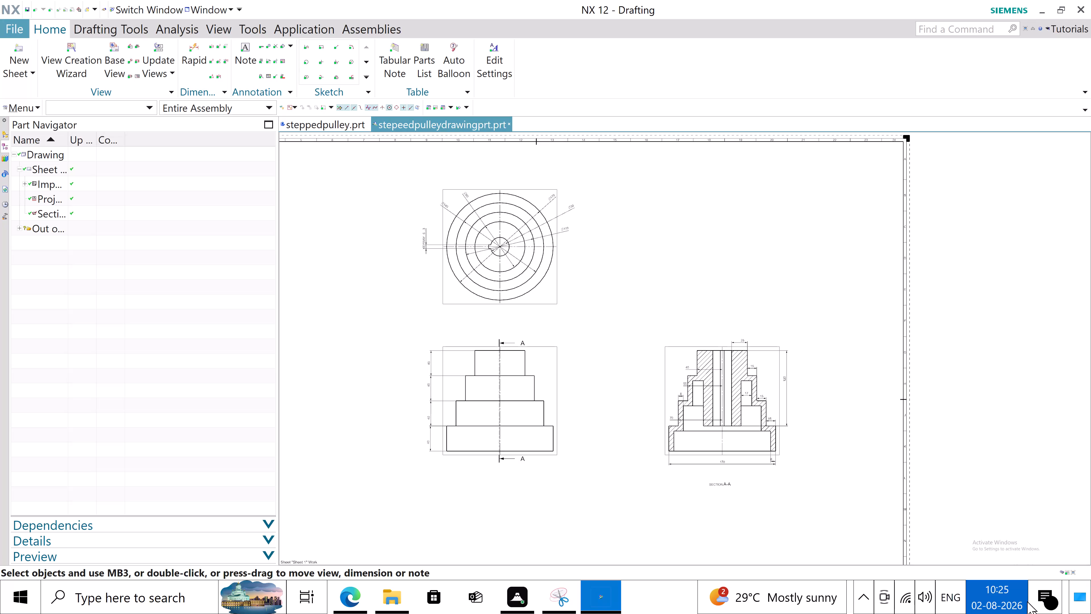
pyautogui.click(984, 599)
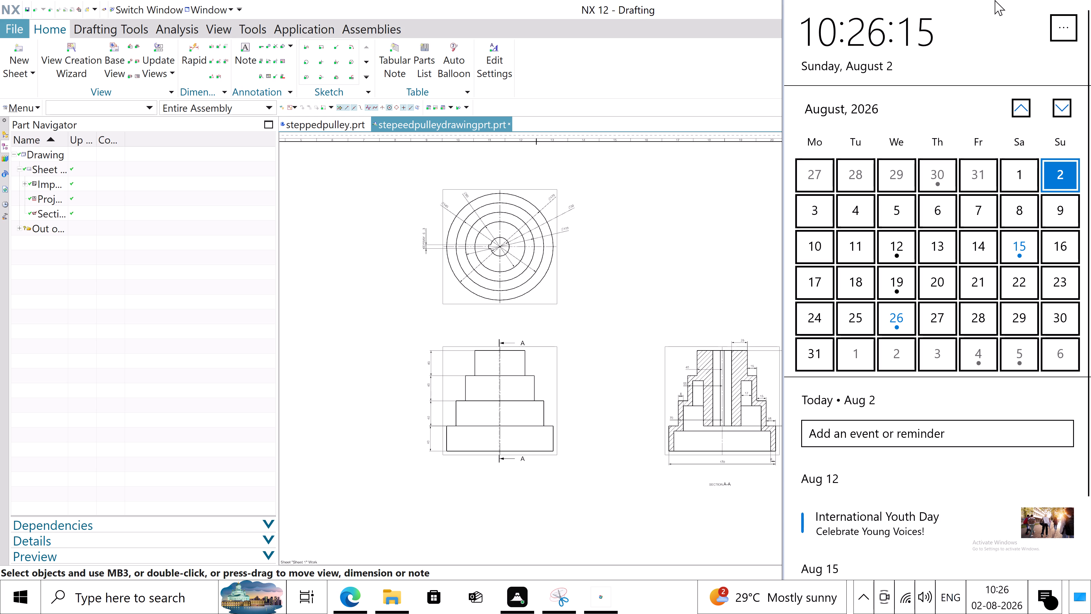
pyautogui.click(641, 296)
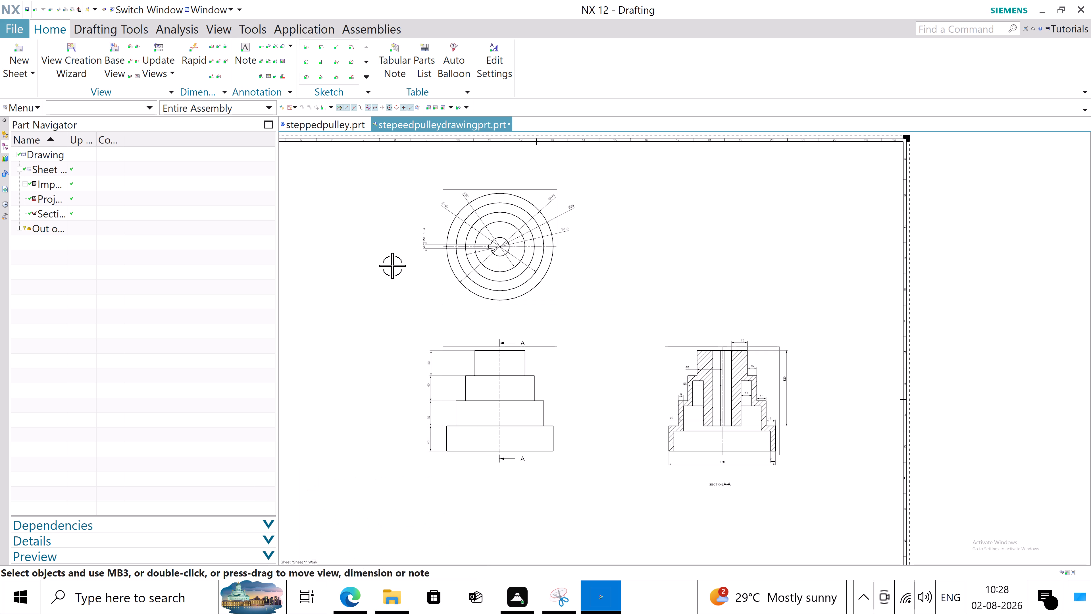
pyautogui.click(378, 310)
# Examine the circular view's diameter and keyway dimensions together with the stepped front view and section A-A.
pyautogui.scroll(-3, 655, 344)
pyautogui.scroll(3, 724, 359)
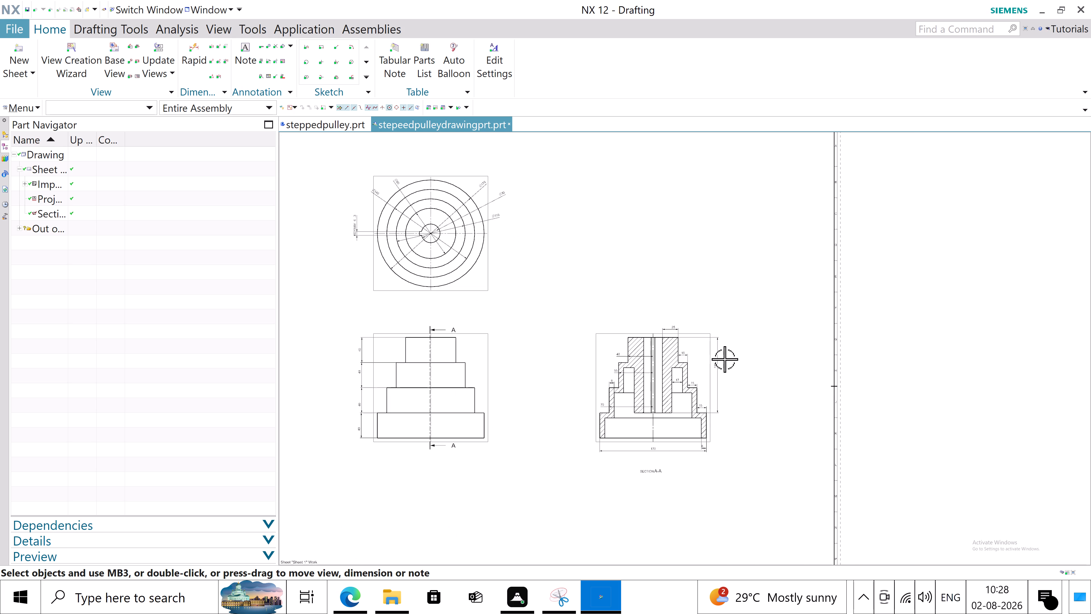
pyautogui.scroll(-1, 687, 352)
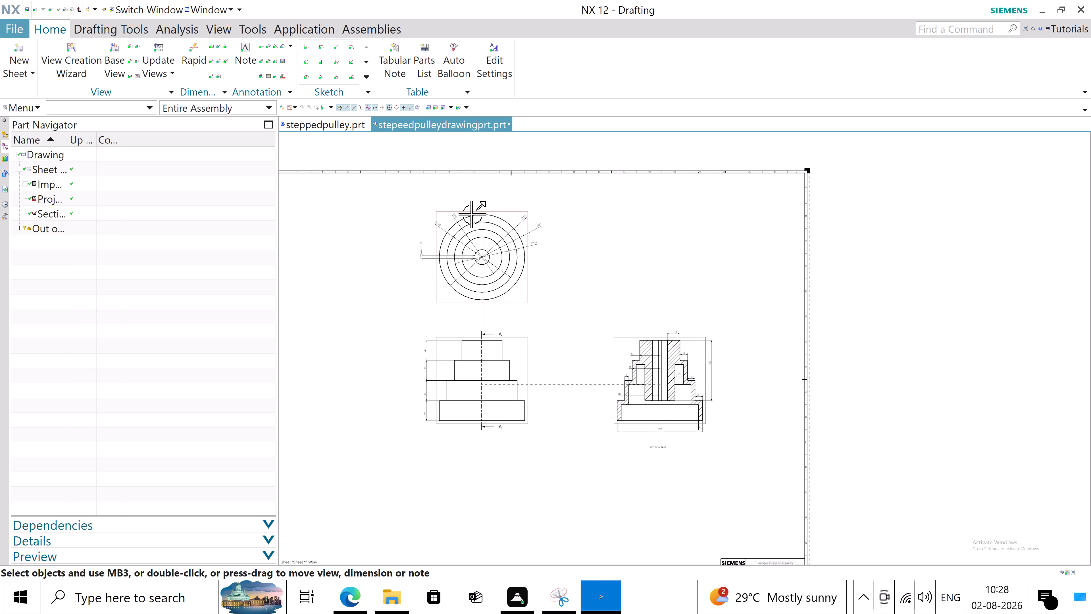
pyautogui.scroll(3, 471, 214)
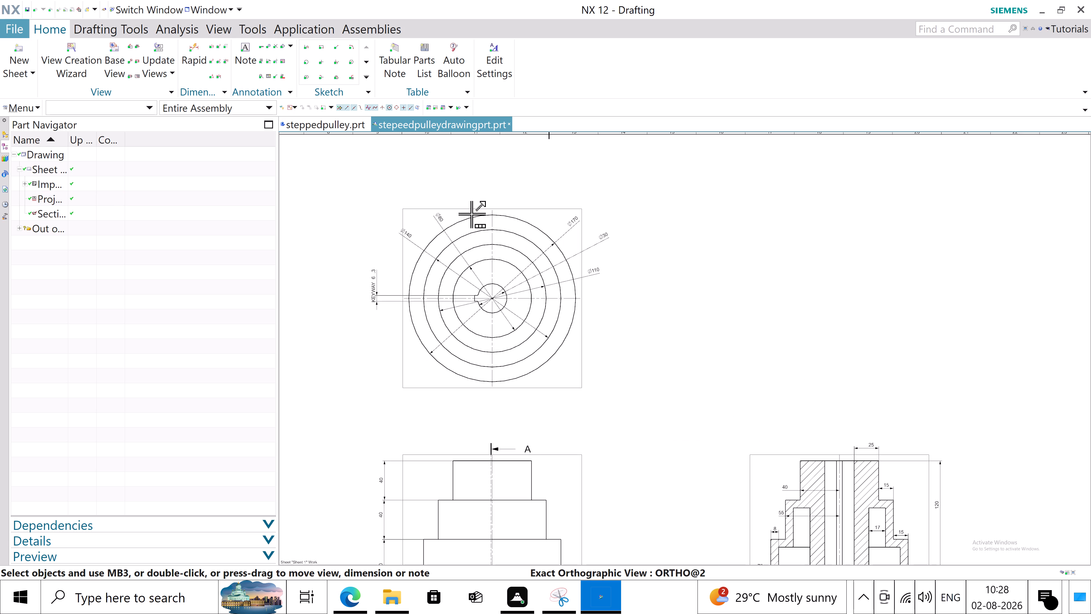
pyautogui.scroll(-1, 471, 249)
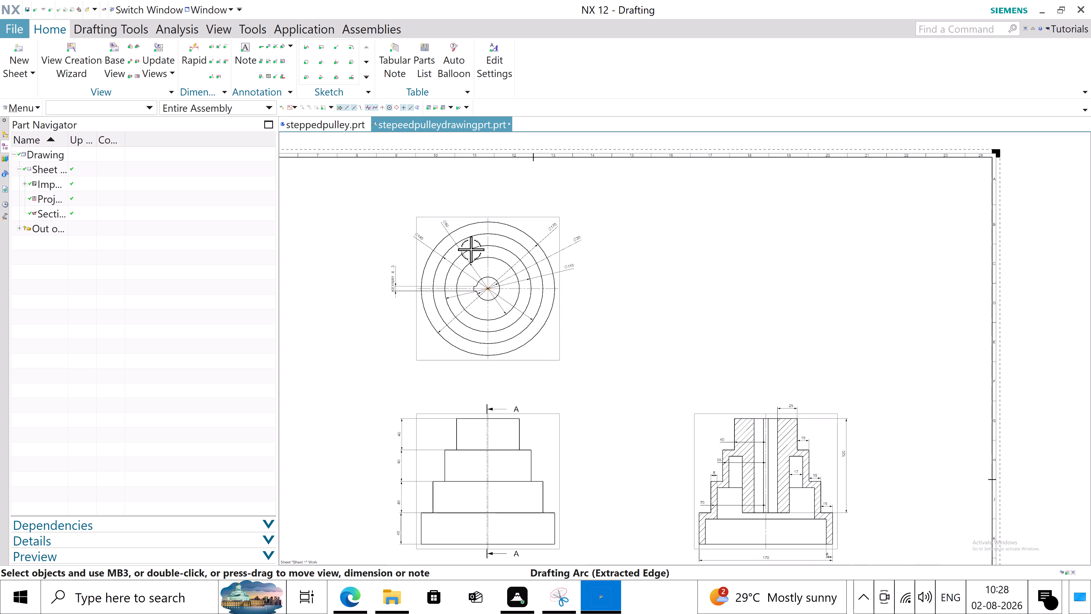
pyautogui.click(559, 436)
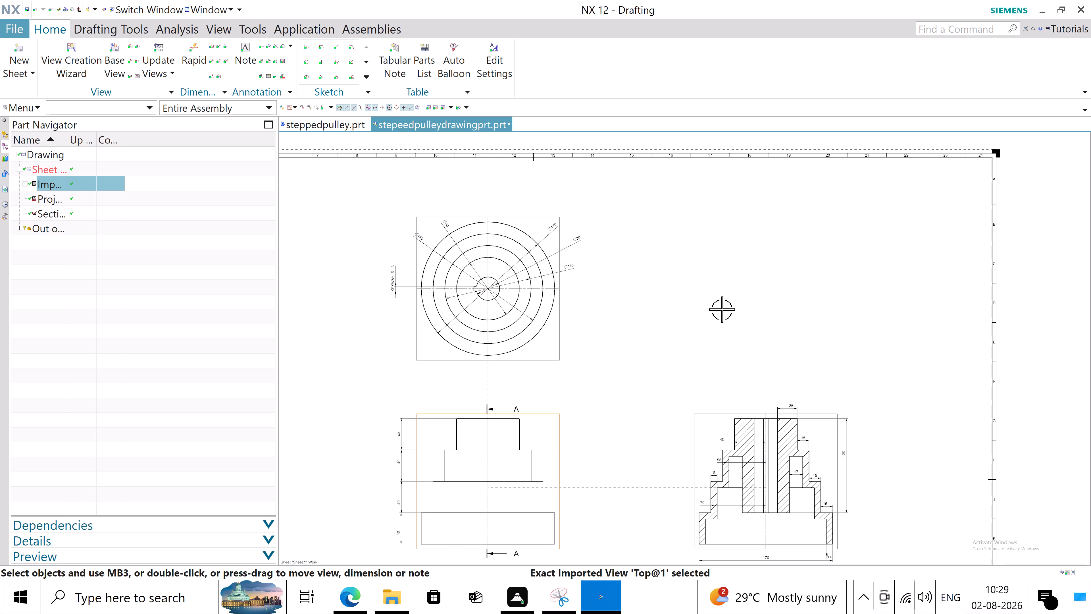
pyautogui.scroll(-2, 722, 309)
pyautogui.scroll(2, 722, 309)
pyautogui.scroll(-1, 546, 384)
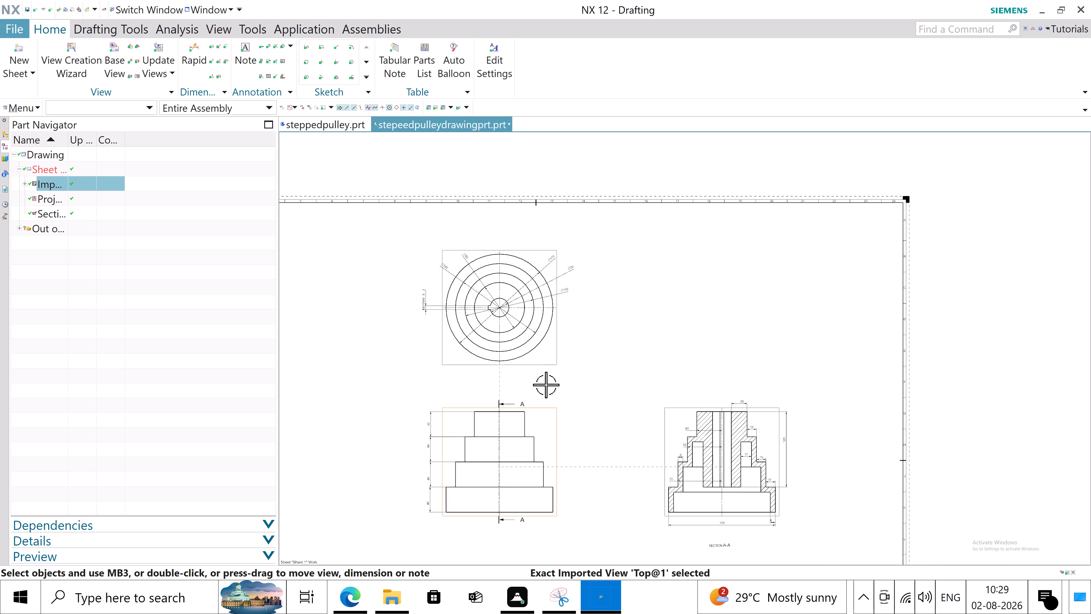
pyautogui.scroll(-1, 546, 385)
pyautogui.scroll(1, 570, 429)
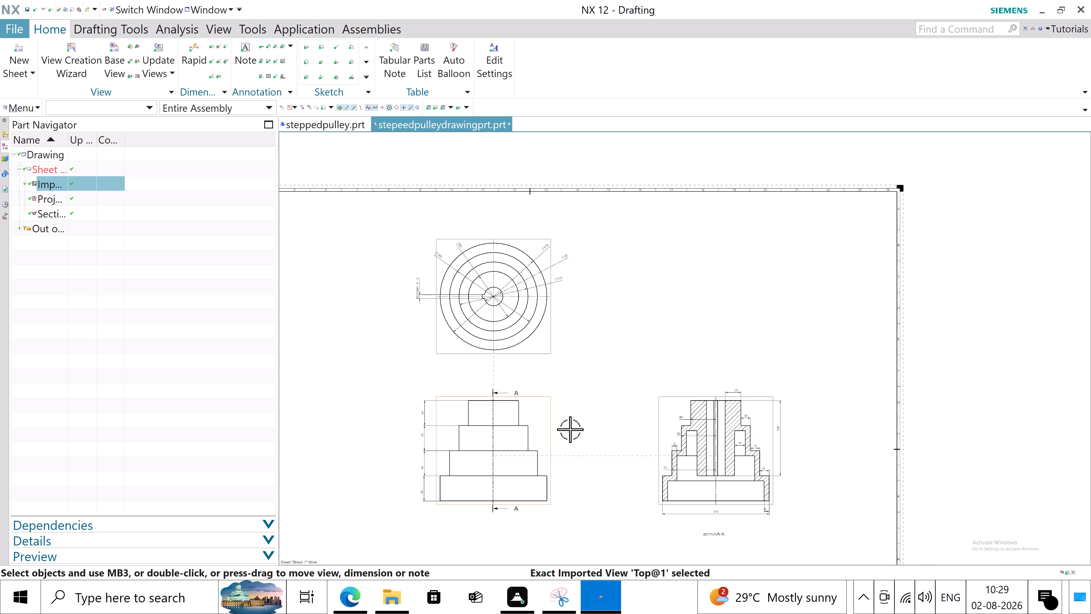
pyautogui.scroll(-1, 570, 429)
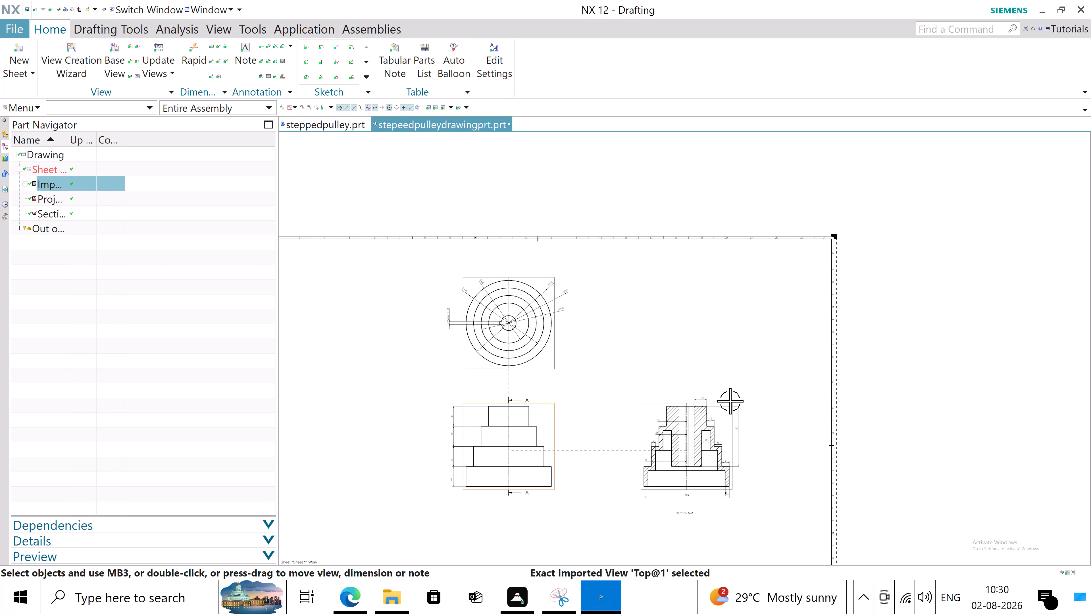
# Review the whole drawing sheet, checking the layout of the three views, the border and the title block.
pyautogui.scroll(-3, 661, 179)
pyautogui.scroll(1, 665, 223)
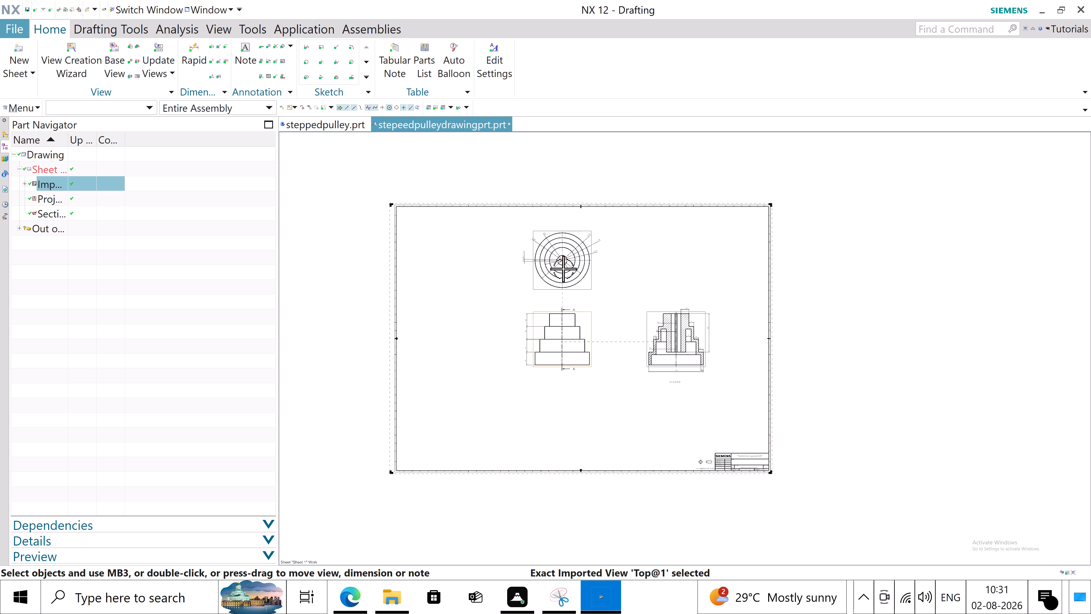
pyautogui.scroll(1, 614, 296)
pyautogui.scroll(-1, 614, 296)
pyautogui.scroll(1, 614, 296)
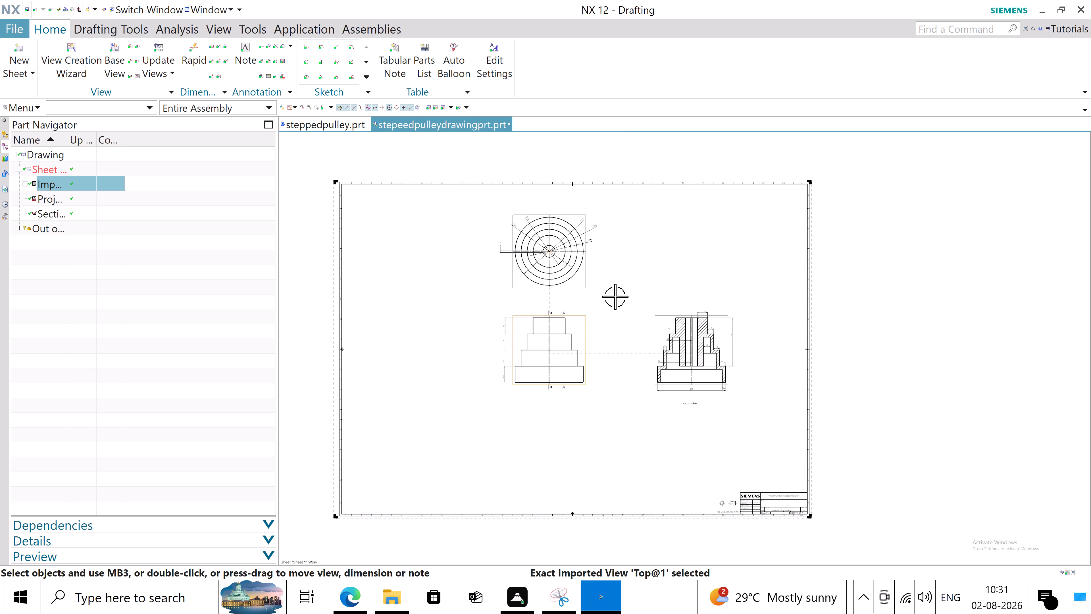
pyautogui.scroll(2, 803, 401)
pyautogui.scroll(-1, 678, 255)
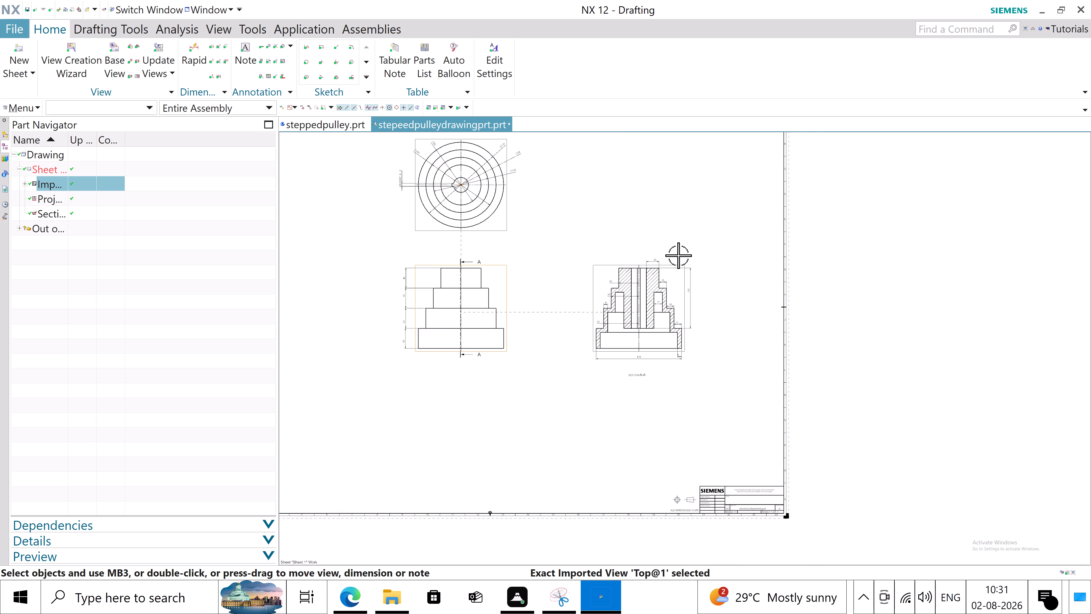
pyautogui.scroll(5, 678, 255)
pyautogui.scroll(-4, 678, 255)
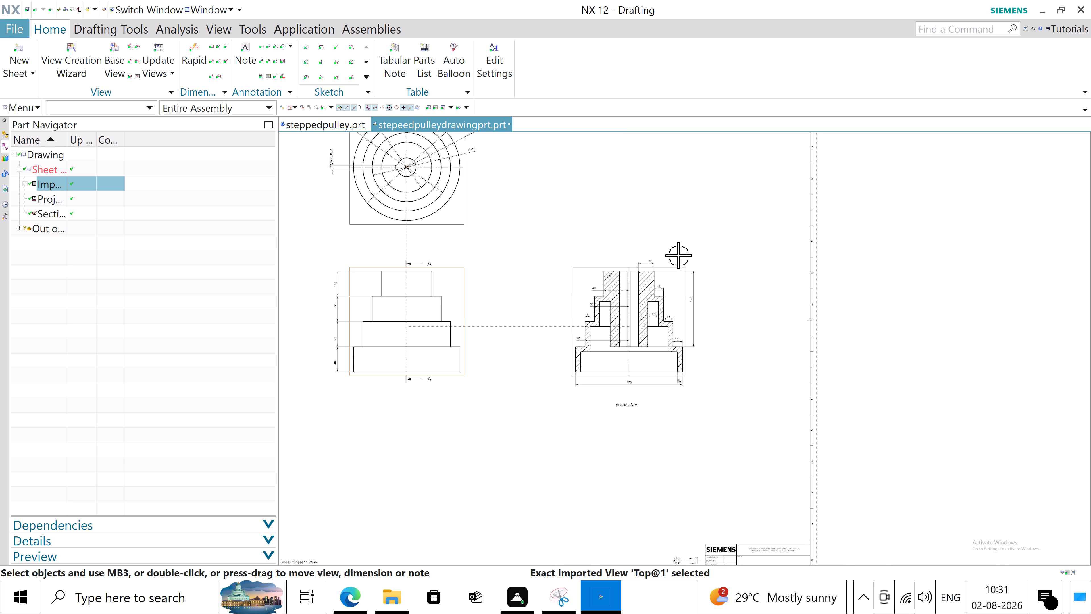
pyautogui.scroll(-4, 678, 255)
pyautogui.scroll(2, 679, 192)
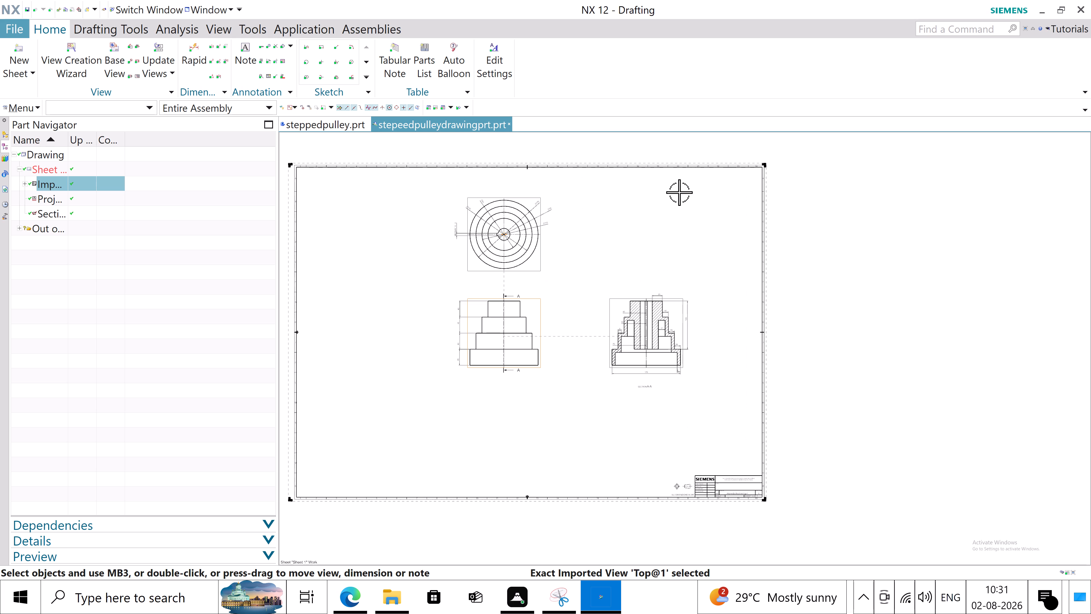
# View the 3D model in the steppedpulley part, and return to the stepped pulley drawing part.
pyautogui.click(330, 121)
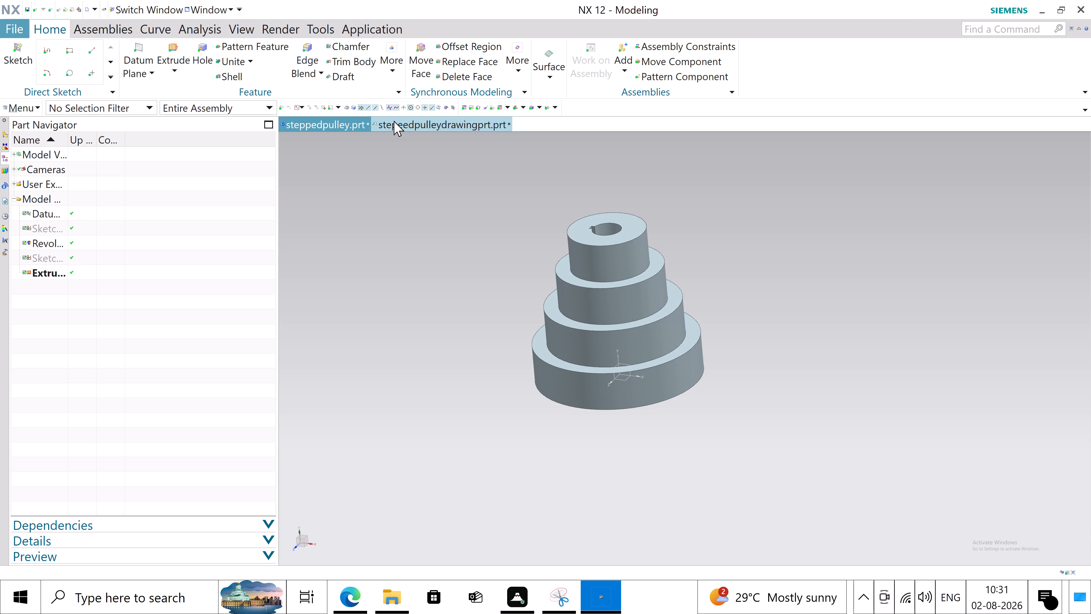
pyautogui.click(436, 121)
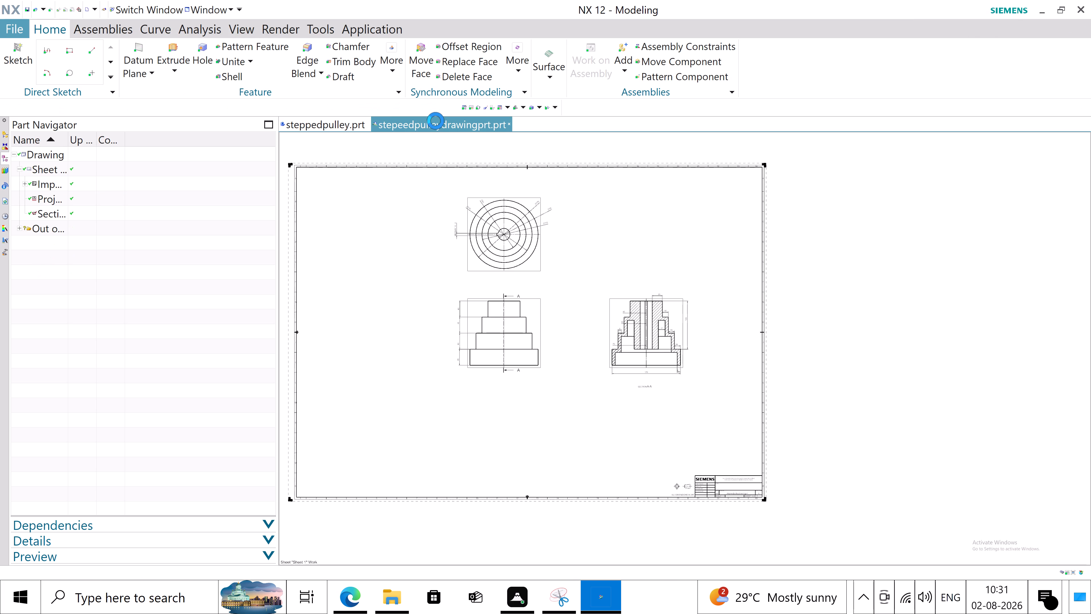
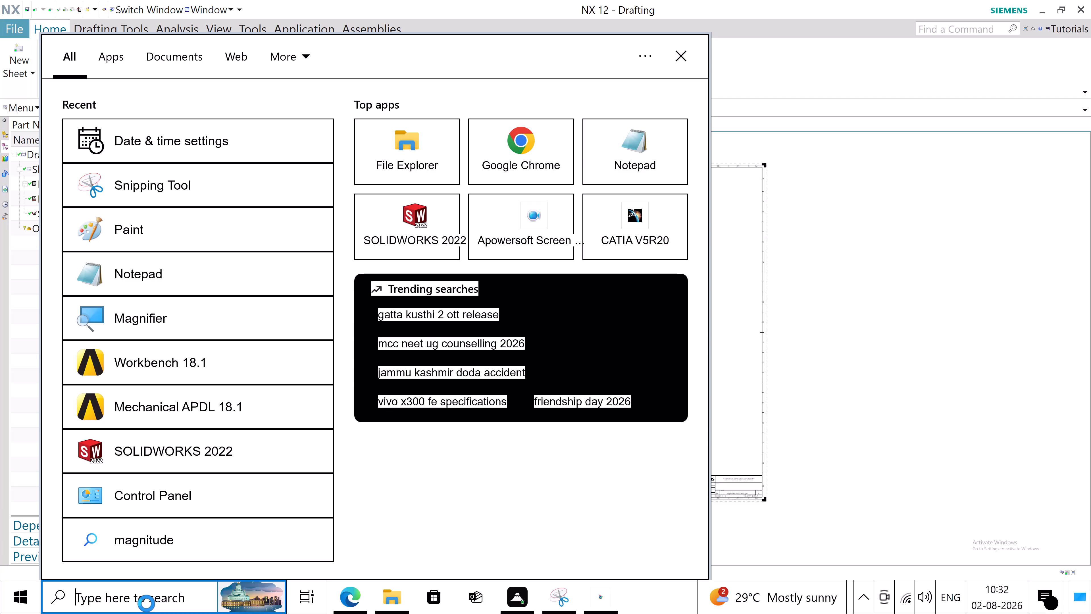
# Synchronize the computer's clock with the time server in the Windows date and time settings, and return to the NX drawing.
pyautogui.press('d')
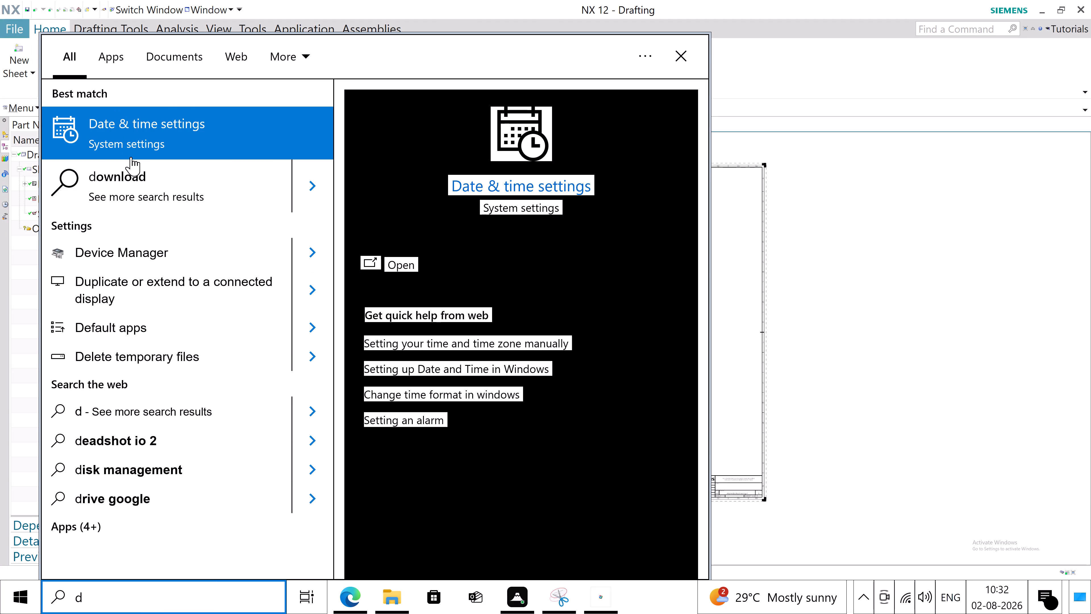
pyautogui.click(148, 134)
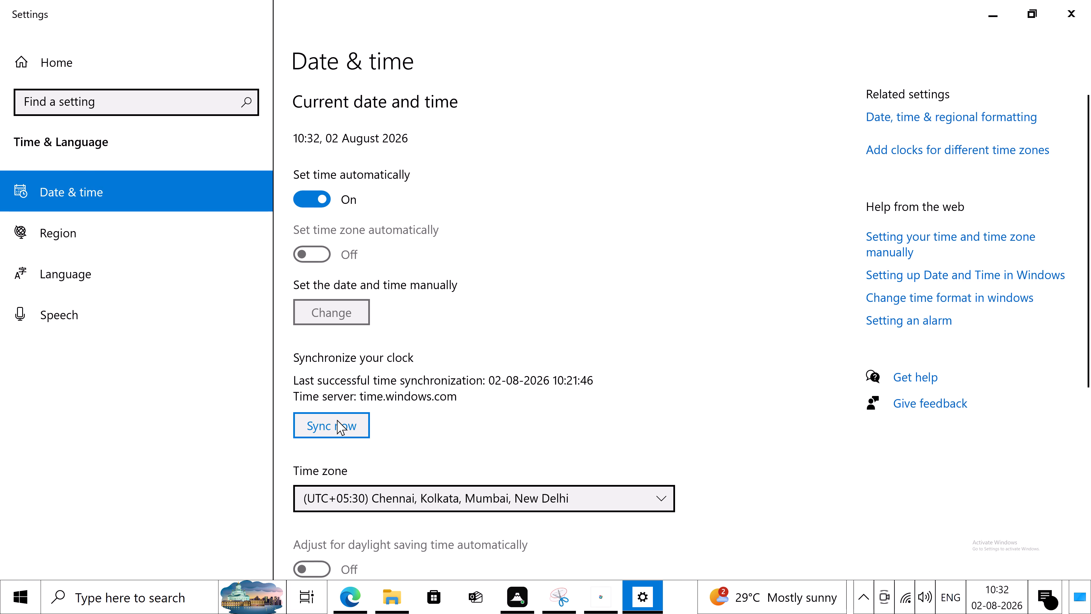
pyautogui.click(337, 420)
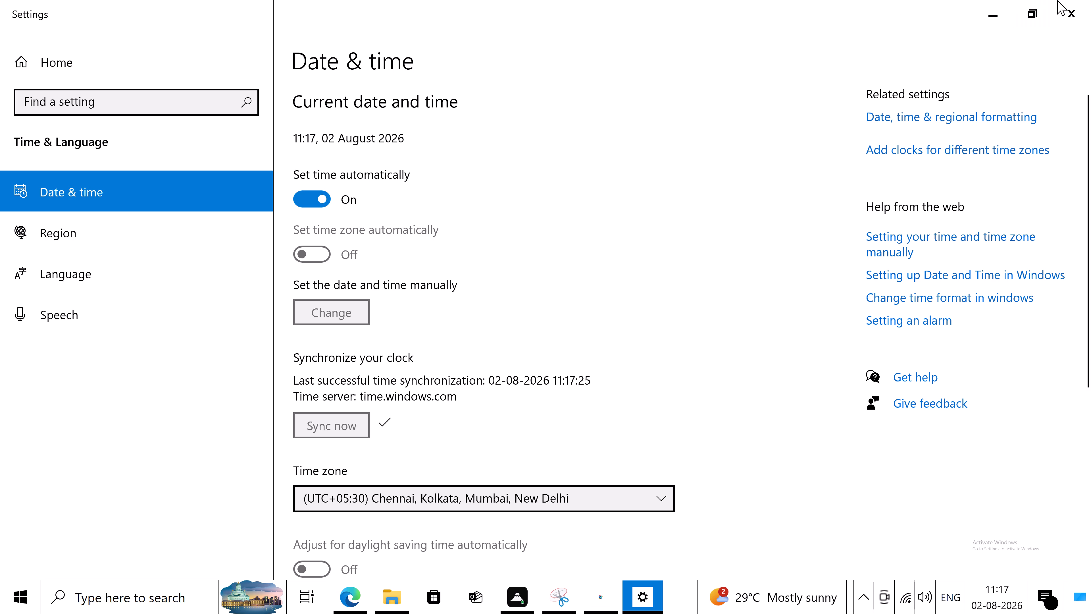
pyautogui.click(1090, 2)
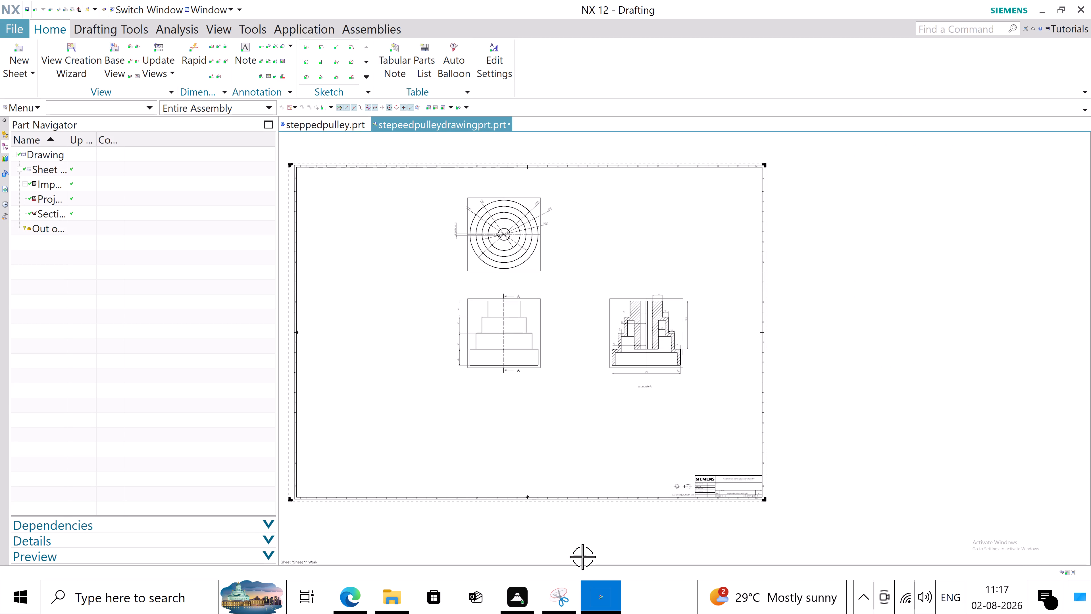
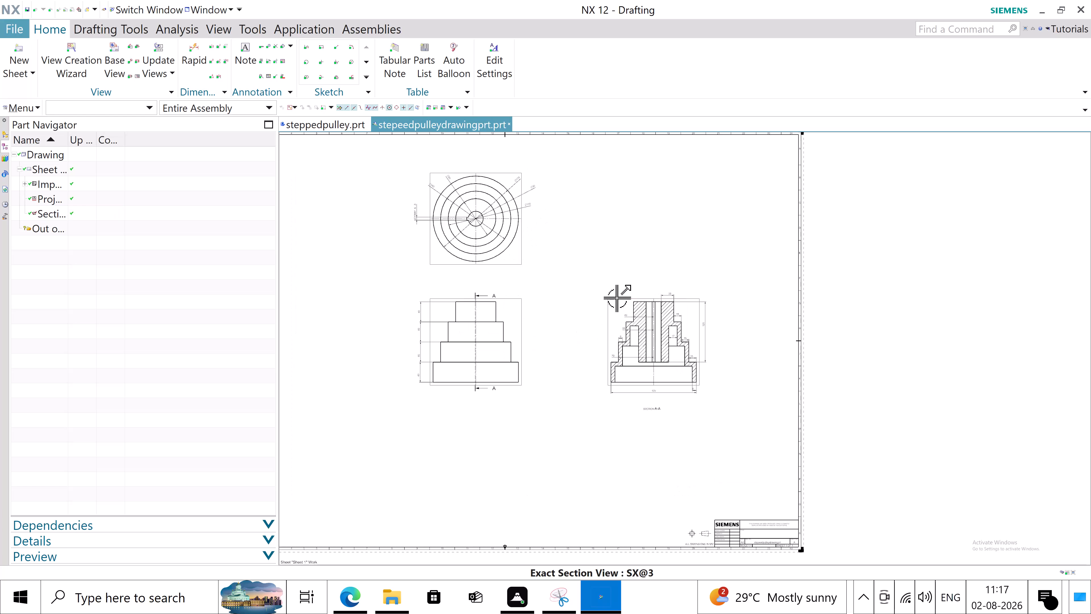
# Switch to the steppedpulley.prt model and examine the pulley's hollow underside, central hub and keyed bore.
pyautogui.click(324, 125)
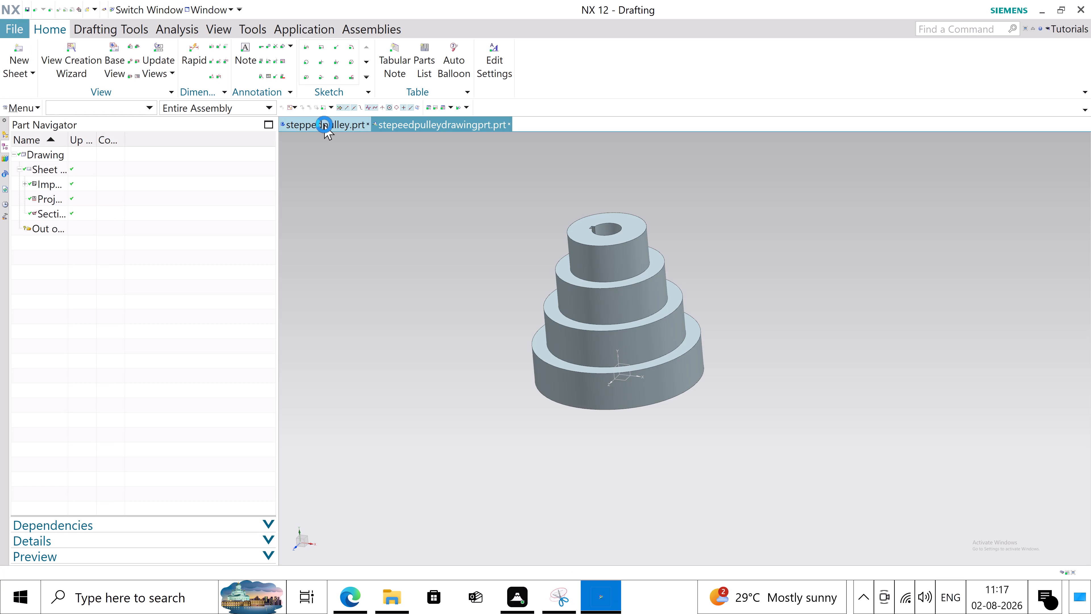
pyautogui.moveTo(626, 403); pyautogui.dragTo(624, 290, button='middle')
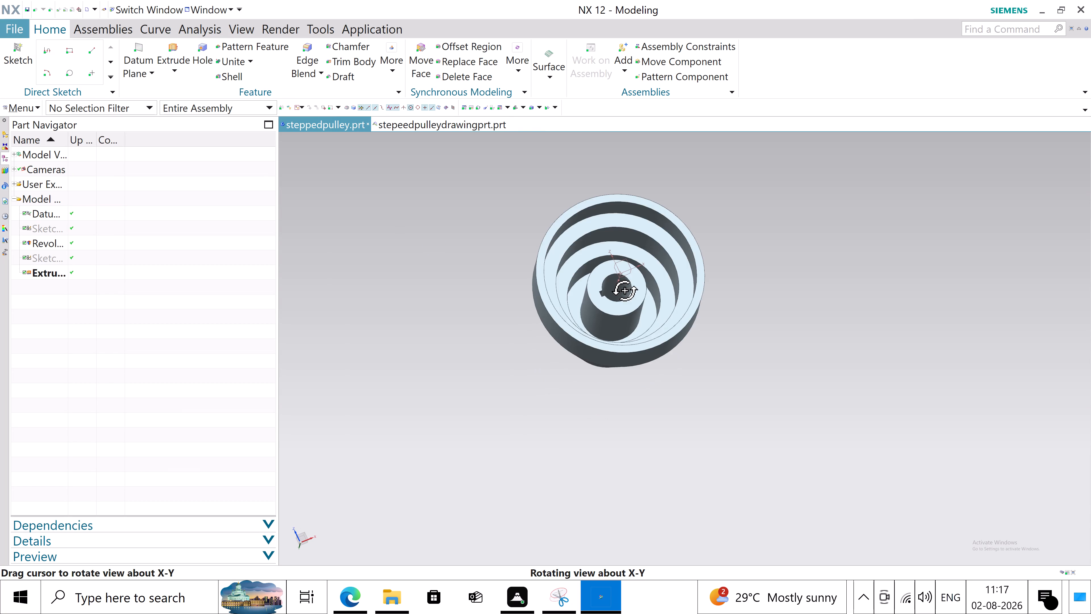
pyautogui.moveTo(624, 290); pyautogui.dragTo(636, 311, button='middle')
pyautogui.scroll(5, 636, 311)
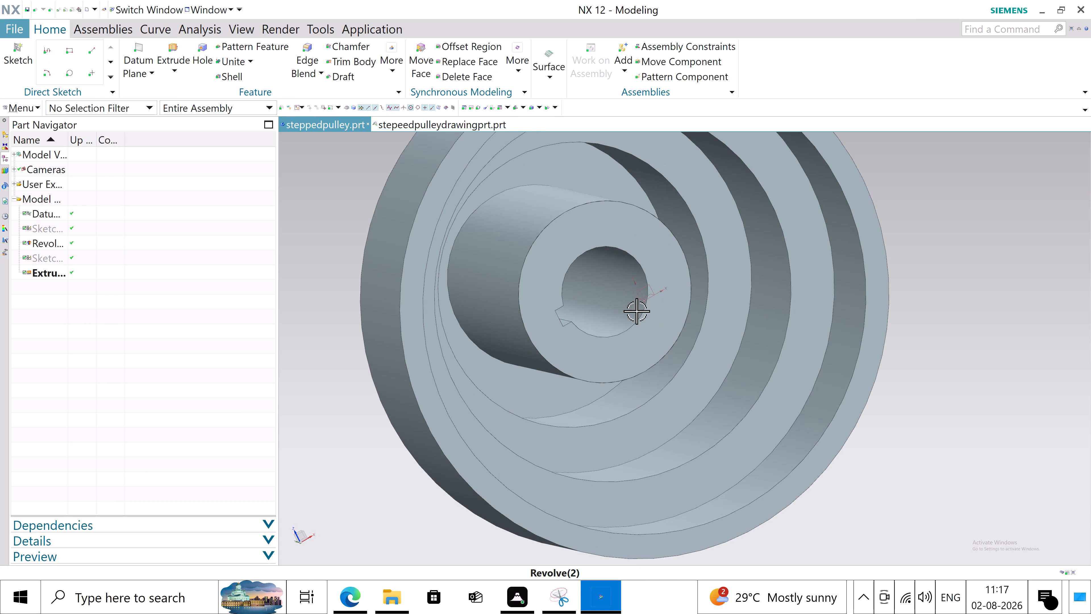
pyautogui.scroll(-2, 636, 311)
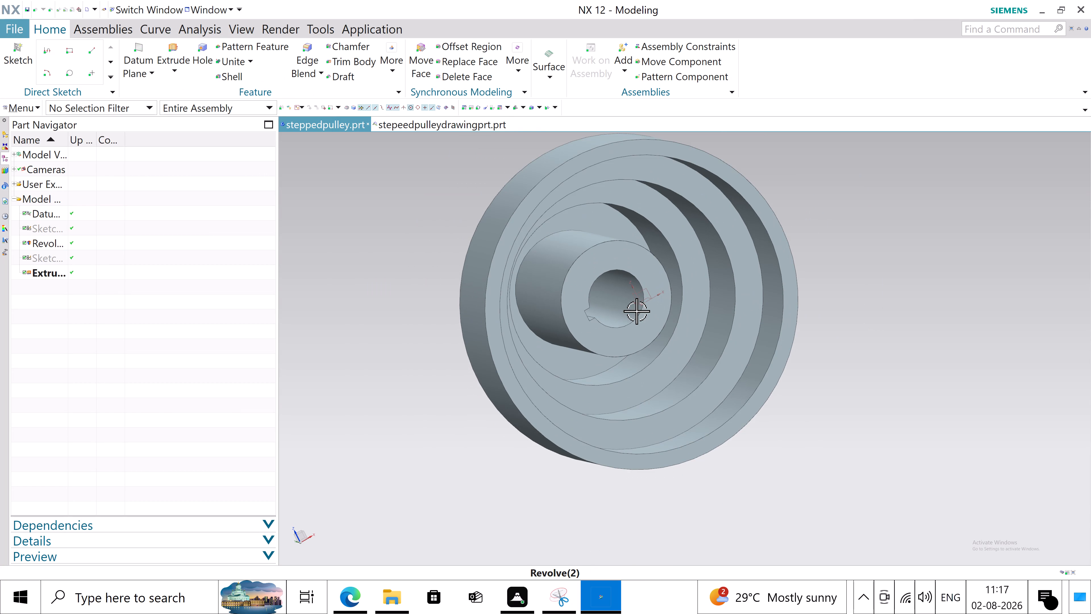
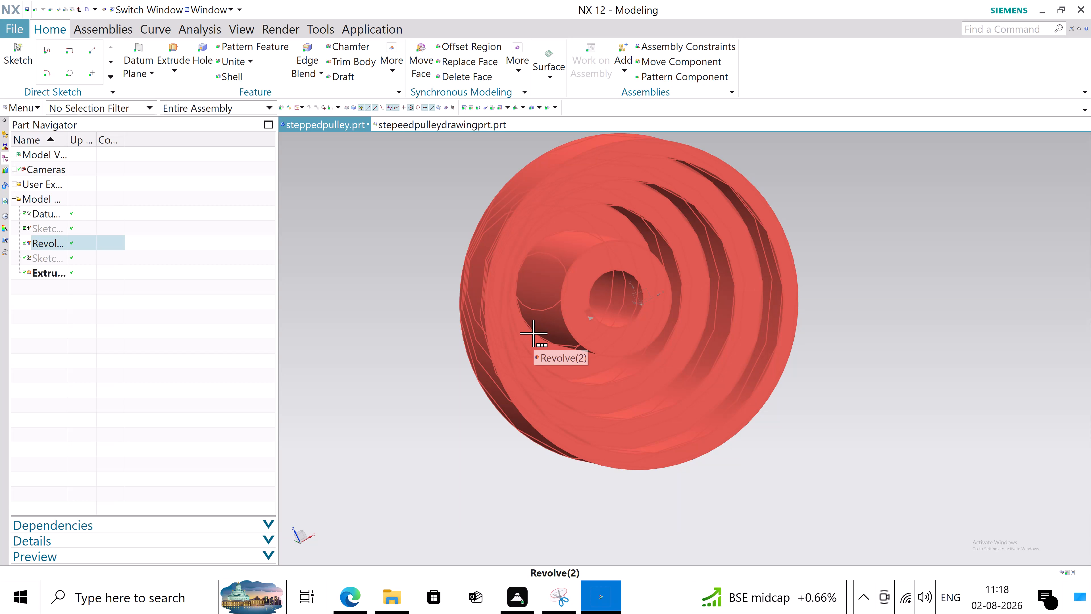
# Examine the pulley's stepped outer profile and hollow underside from the side, from below and from above.
pyautogui.scroll(-4, 537, 379)
pyautogui.moveTo(456, 316); pyautogui.dragTo(463, 320, button='middle')
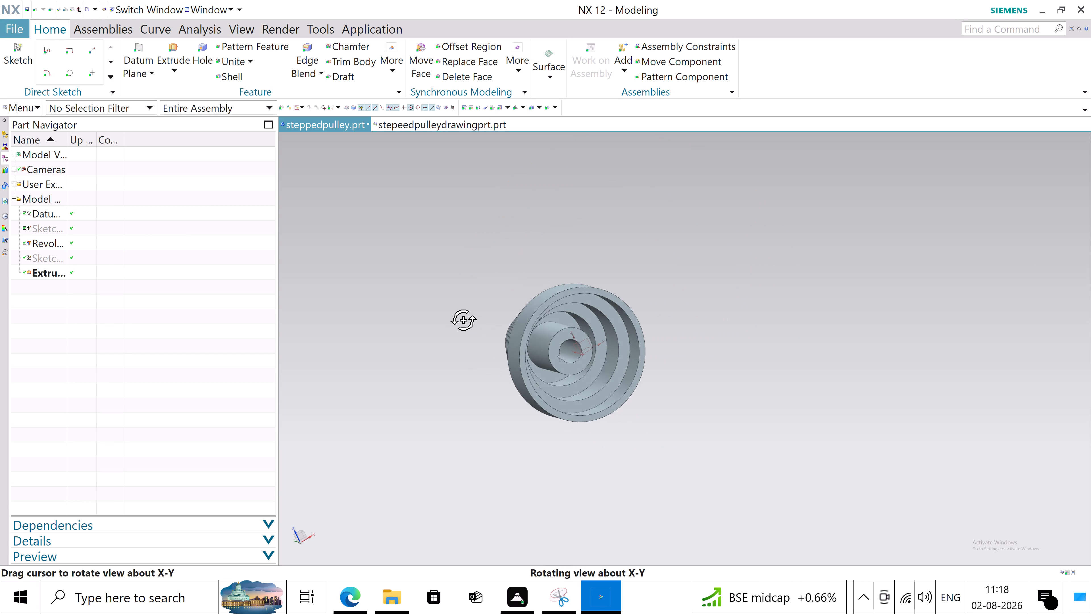
pyautogui.moveTo(463, 320); pyautogui.dragTo(558, 375, button='middle')
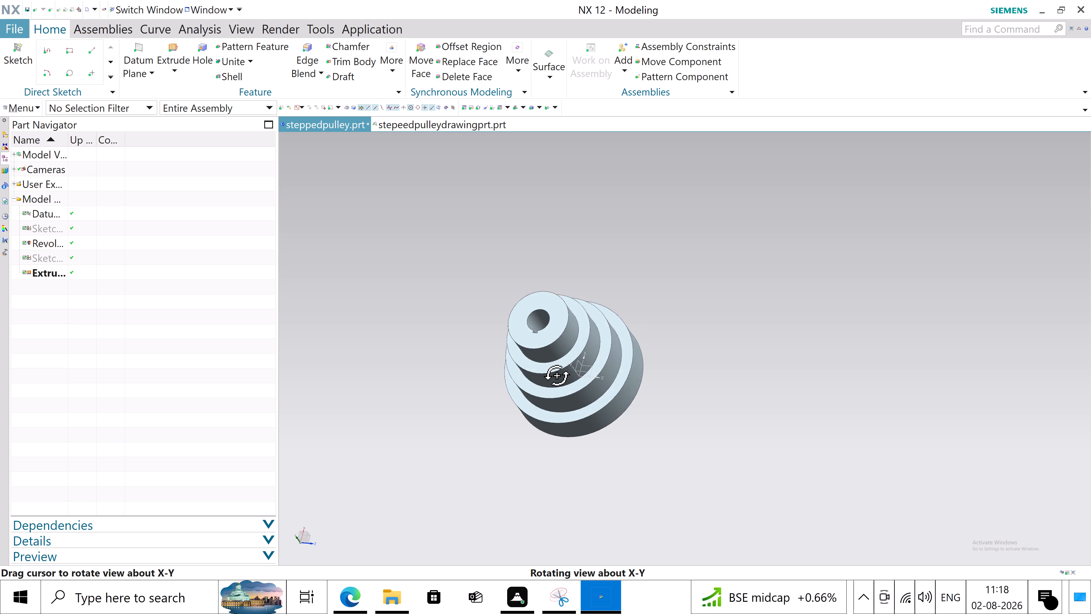
pyautogui.moveTo(558, 375); pyautogui.dragTo(572, 320, button='middle')
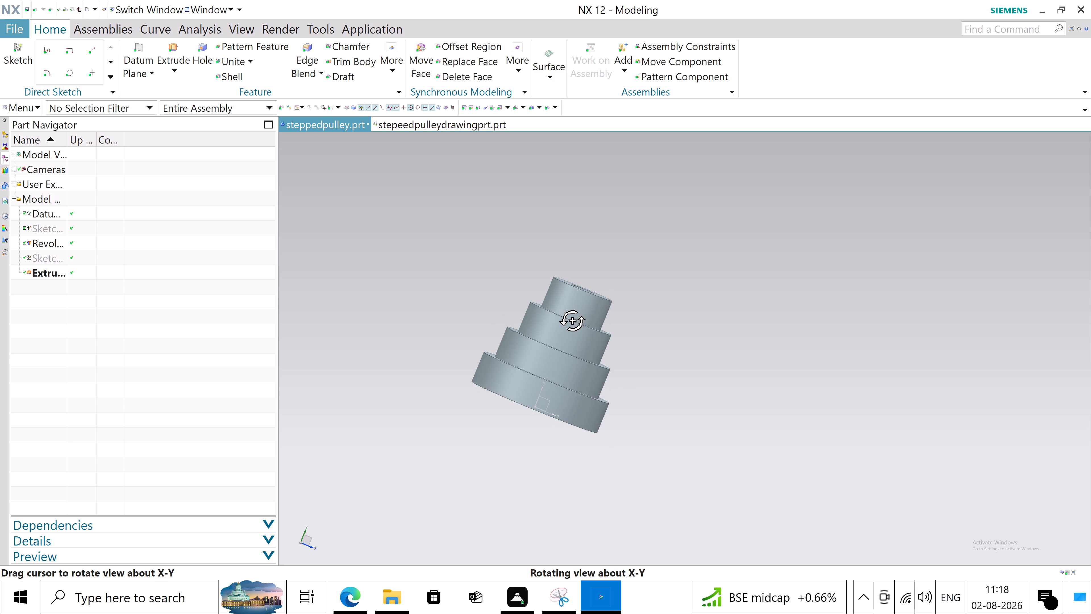
pyautogui.moveTo(572, 320); pyautogui.dragTo(534, 328, button='middle')
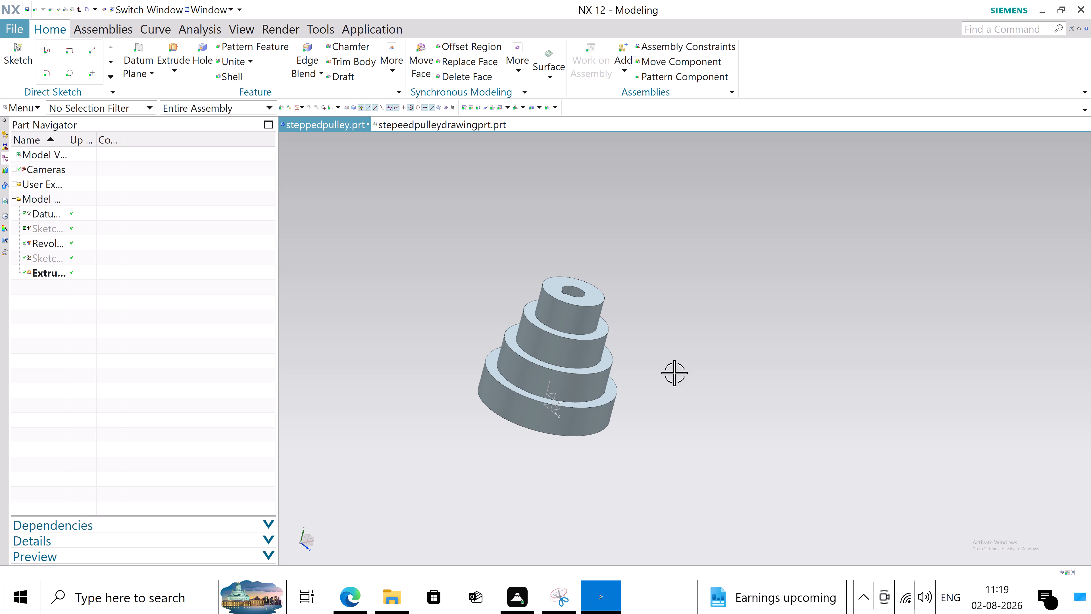
pyautogui.scroll(-3, 681, 326)
pyautogui.moveTo(693, 319); pyautogui.dragTo(633, 273, button='middle')
pyautogui.scroll(1, 655, 263)
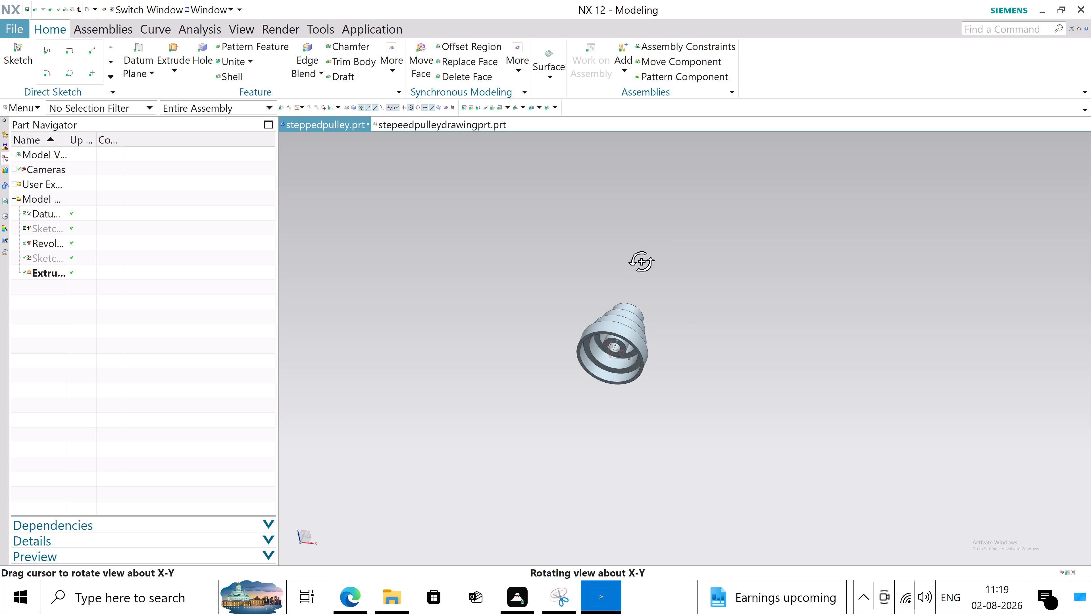
pyautogui.moveTo(633, 273); pyautogui.dragTo(561, 305, button='middle')
pyautogui.scroll(2, 600, 296)
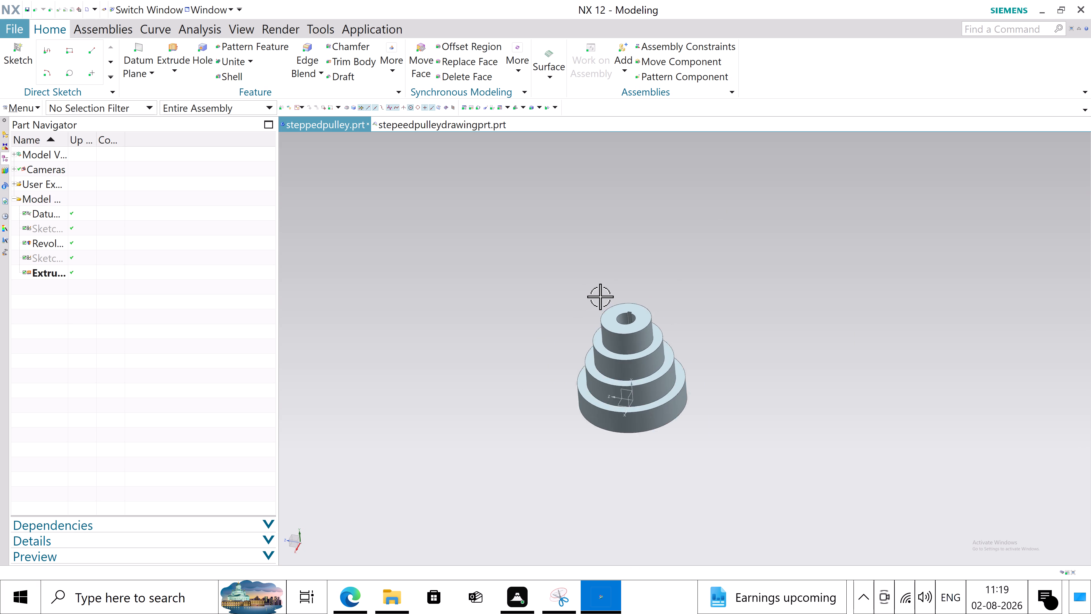
pyautogui.scroll(3, 600, 296)
pyautogui.scroll(4, 631, 294)
pyautogui.scroll(-5, 637, 279)
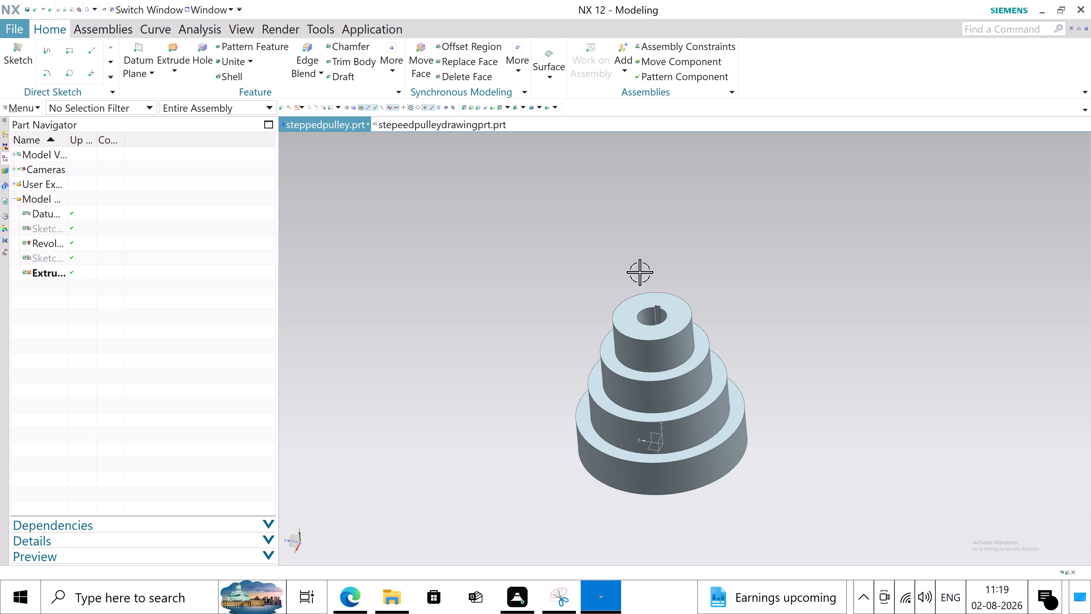
# Examine the pulley face-on along its axis, checking the concentric steps and the keyway in the central bore.
pyautogui.moveTo(648, 257); pyautogui.dragTo(658, 303, button='middle')
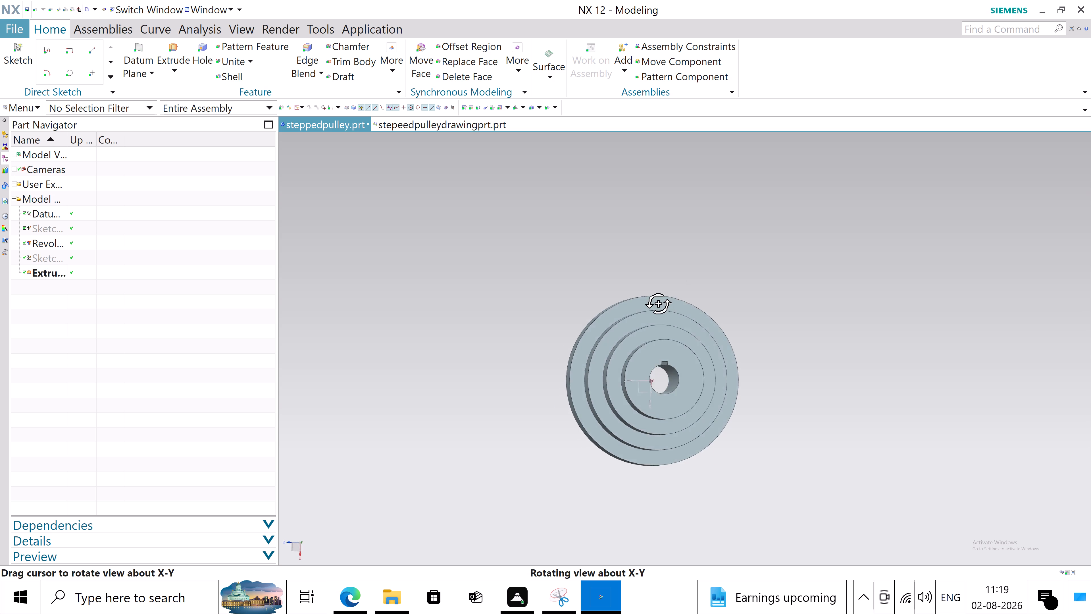
pyautogui.moveTo(658, 303); pyautogui.dragTo(656, 307, button='middle')
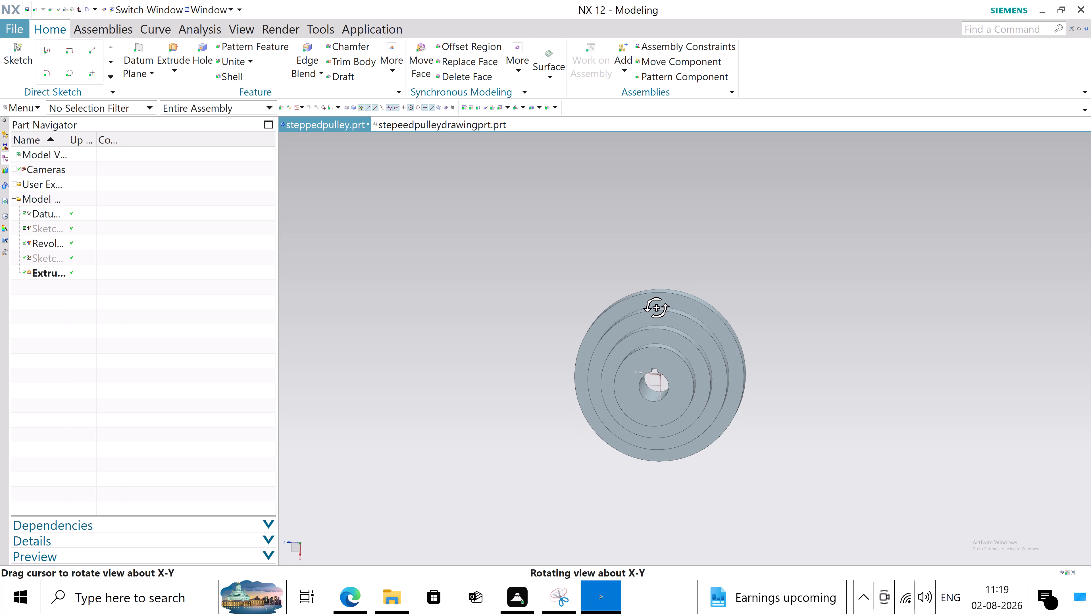
pyautogui.moveTo(656, 307); pyautogui.dragTo(662, 300, button='middle')
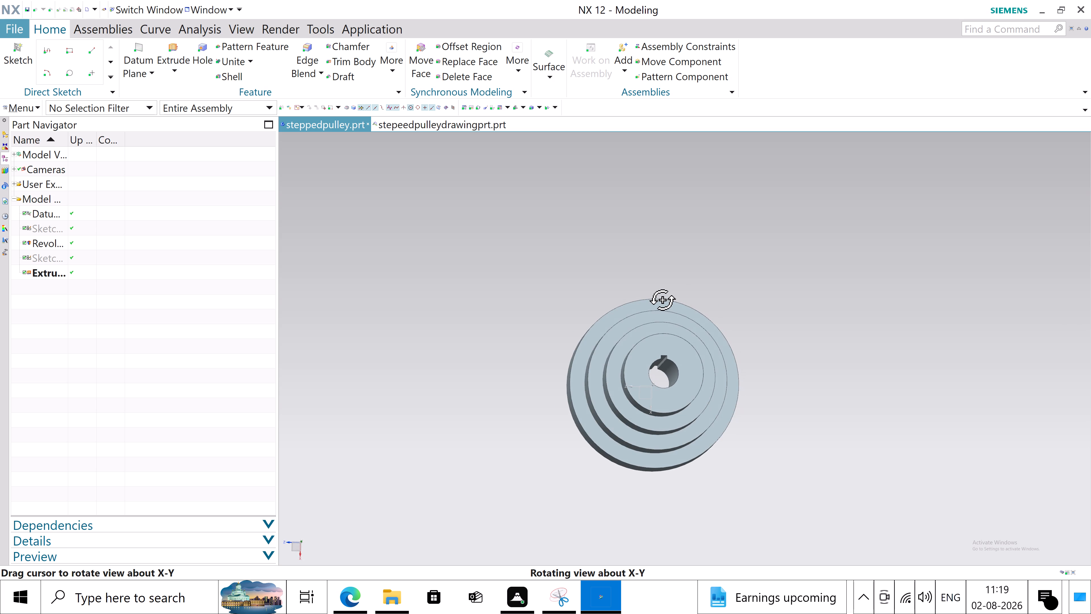
pyautogui.moveTo(662, 300); pyautogui.dragTo(660, 301, button='middle')
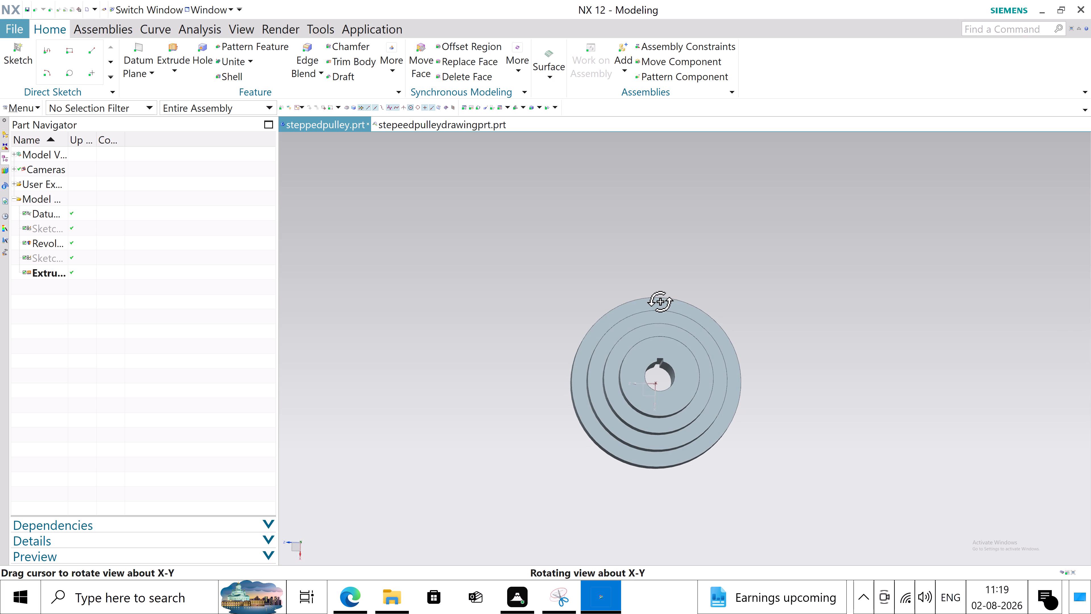
pyautogui.moveTo(660, 301); pyautogui.dragTo(658, 306, button='middle')
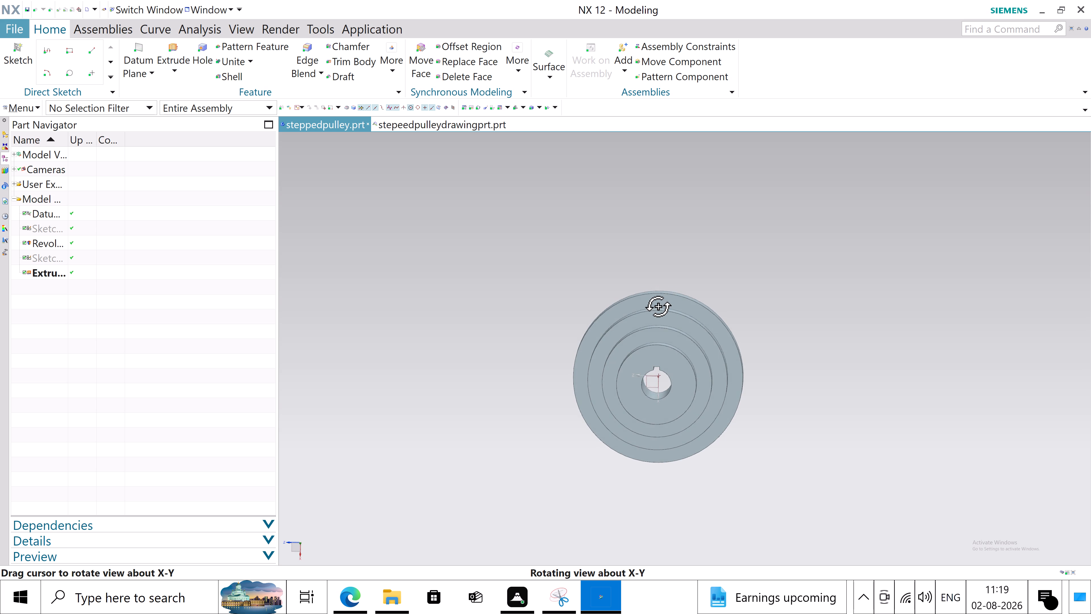
pyautogui.moveTo(658, 306); pyautogui.dragTo(658, 304, button='middle')
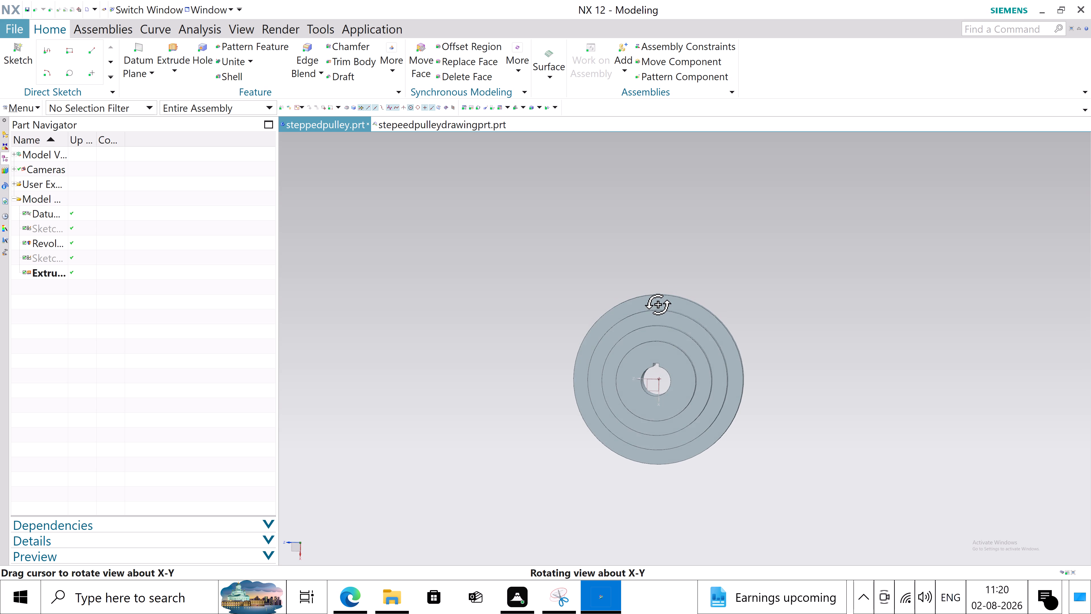
pyautogui.moveTo(658, 304); pyautogui.dragTo(658, 303, button='middle')
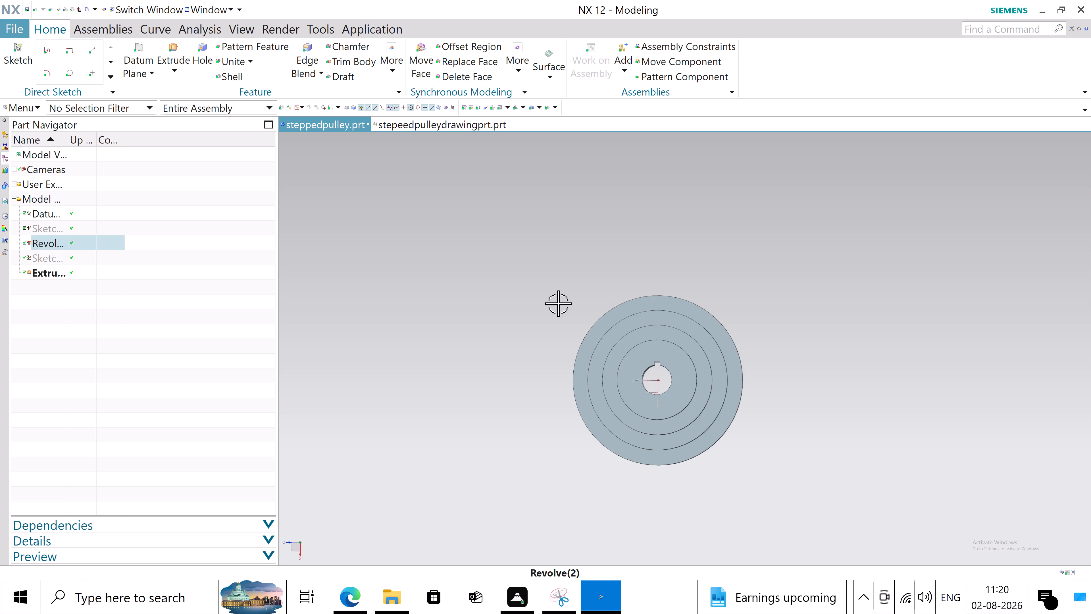
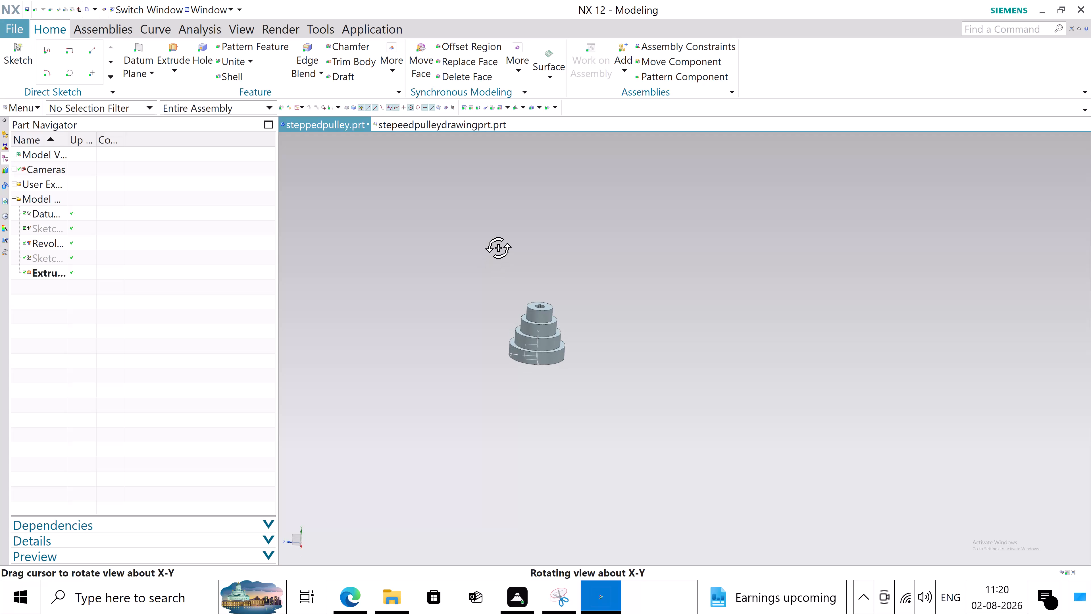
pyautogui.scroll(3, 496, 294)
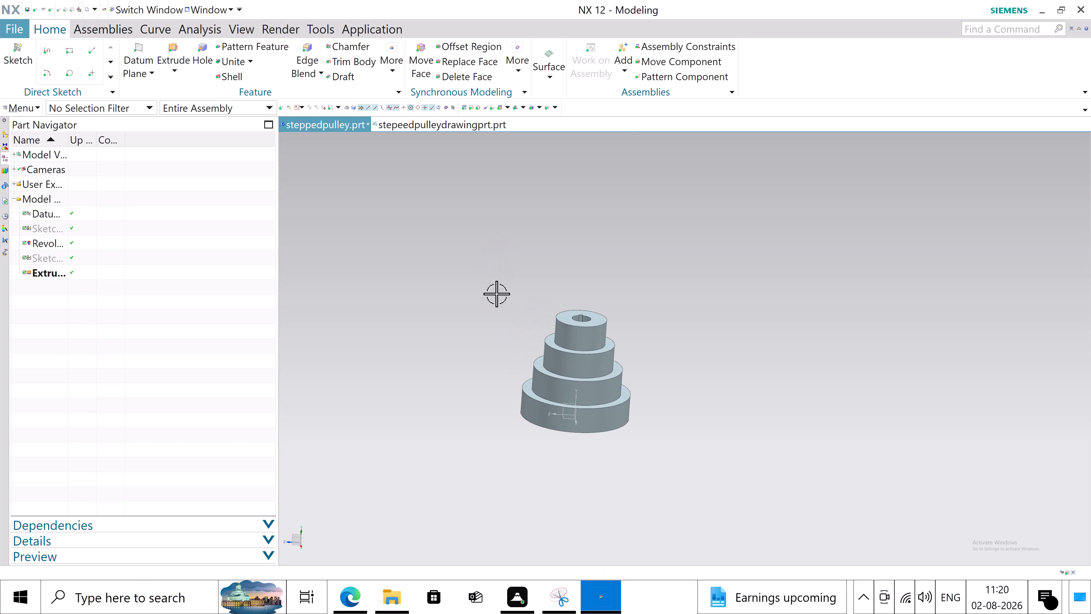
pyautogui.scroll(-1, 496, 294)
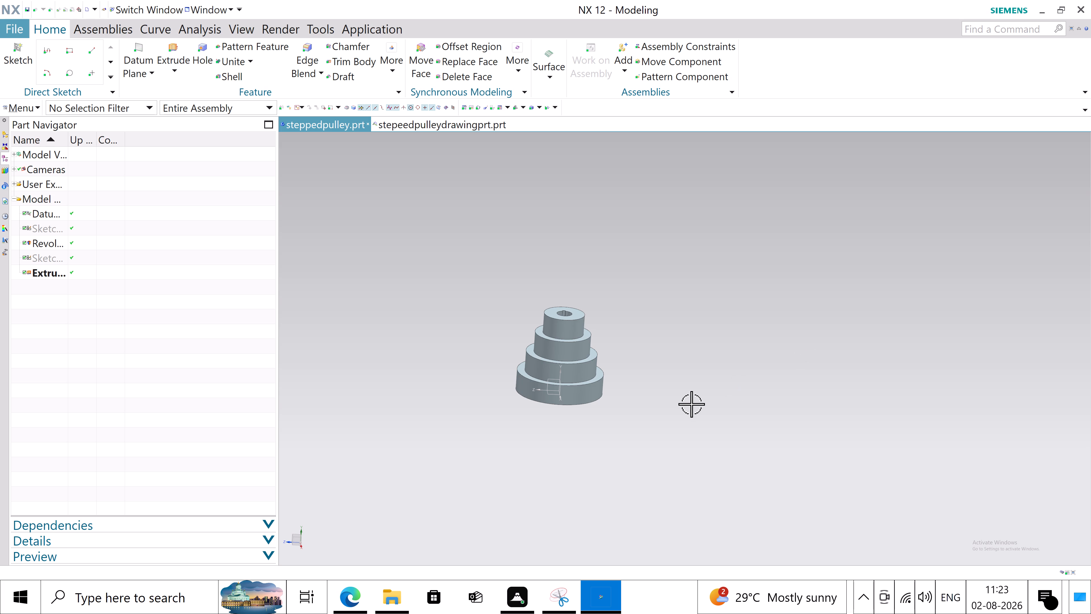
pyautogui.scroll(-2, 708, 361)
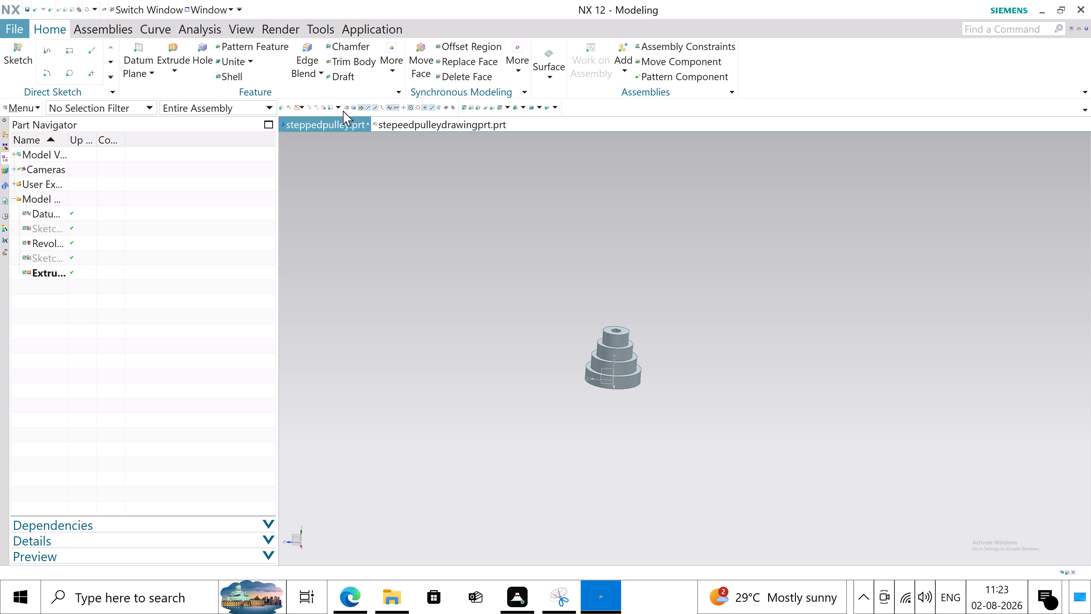